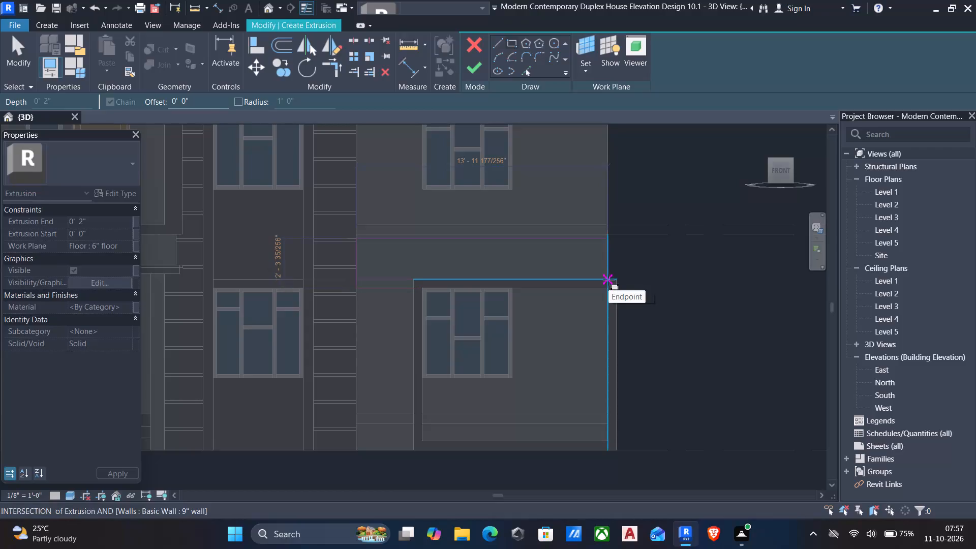
Finish the rectangle at the front wall's right edge, level with the window frame's top, about 14' wide by 2'-3" high.
{"action": "left_click", "coordinate": [608, 280]}
{"action": "key", "text": "Escape"}
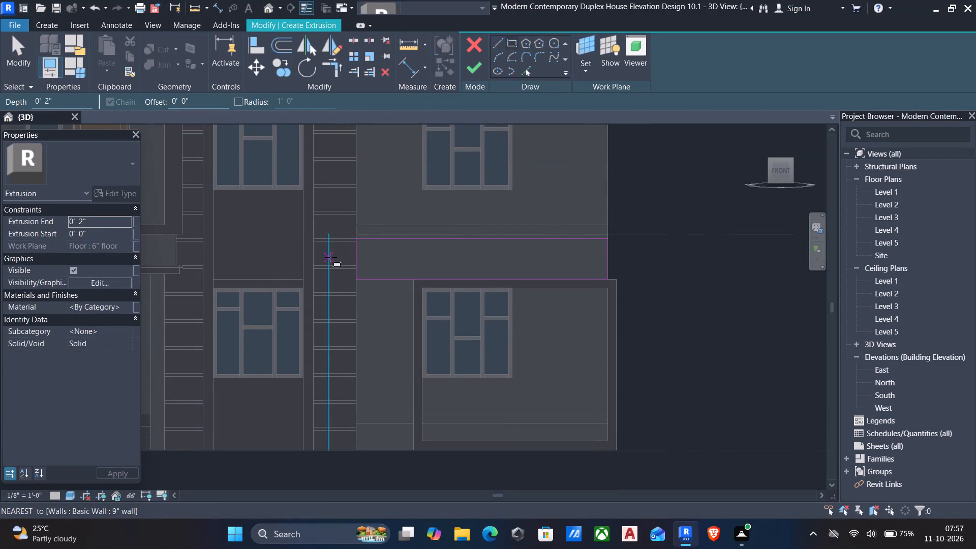
{"action": "key", "text": "Escape"}
Align the rectangle's top line with the bottom edge of the 6" floor between the storeys.
{"action": "left_click_drag", "start_coordinate": [469, 250], "coordinate": [450, 219]}
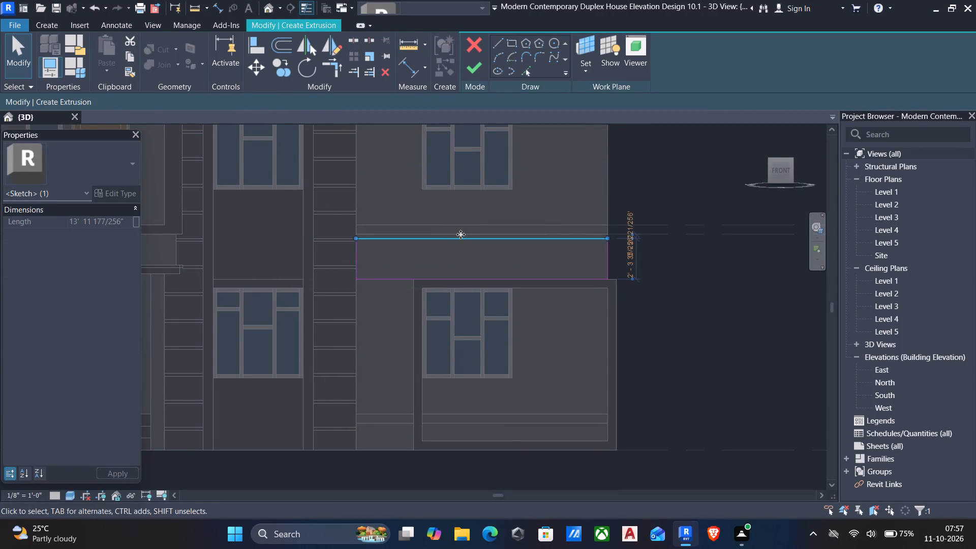
{"action": "key", "text": "Escape"}
{"action": "type", "text": "al"}
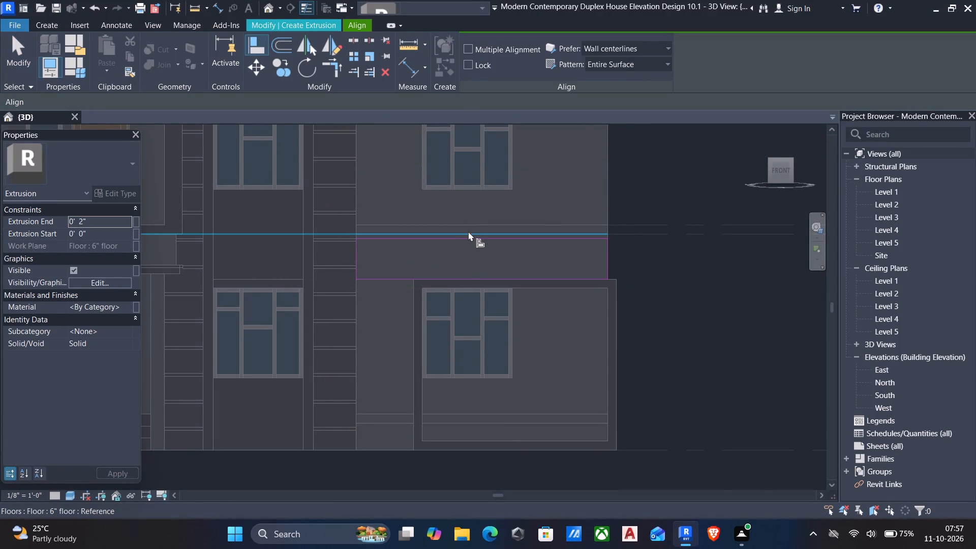
{"action": "scroll", "coordinate": [469, 230], "scroll_direction": "up", "scroll_amount": 5}
{"action": "left_click", "coordinate": [468, 239]}
{"action": "left_click", "coordinate": [468, 247]}
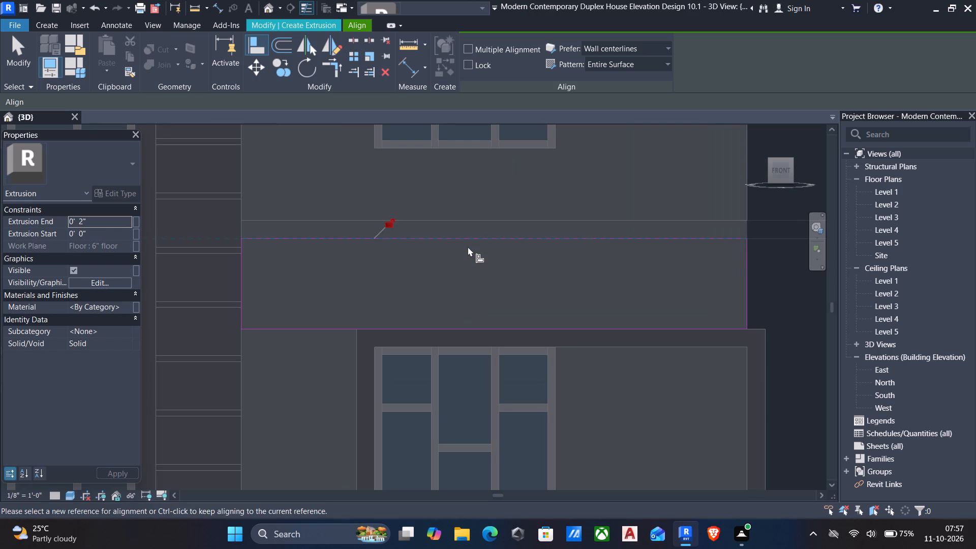
{"action": "scroll", "coordinate": [465, 253], "scroll_direction": "down", "scroll_amount": 5}
{"action": "middle_click", "coordinate": [464, 261]}
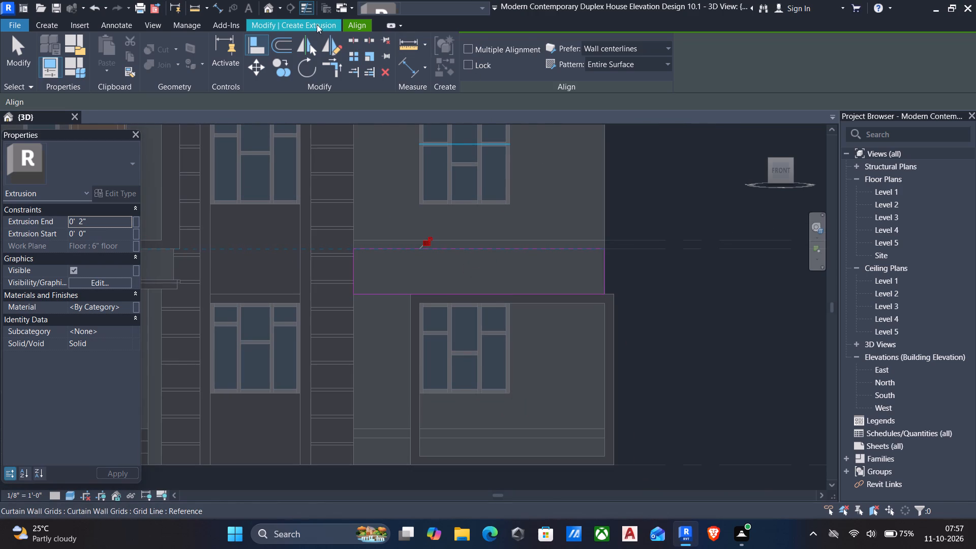
Sketch a second rectangle about 3'-2" wide from the first one's lower left corner down to the frame's outer left edge at ground level.
{"action": "left_click", "coordinate": [316, 24]}
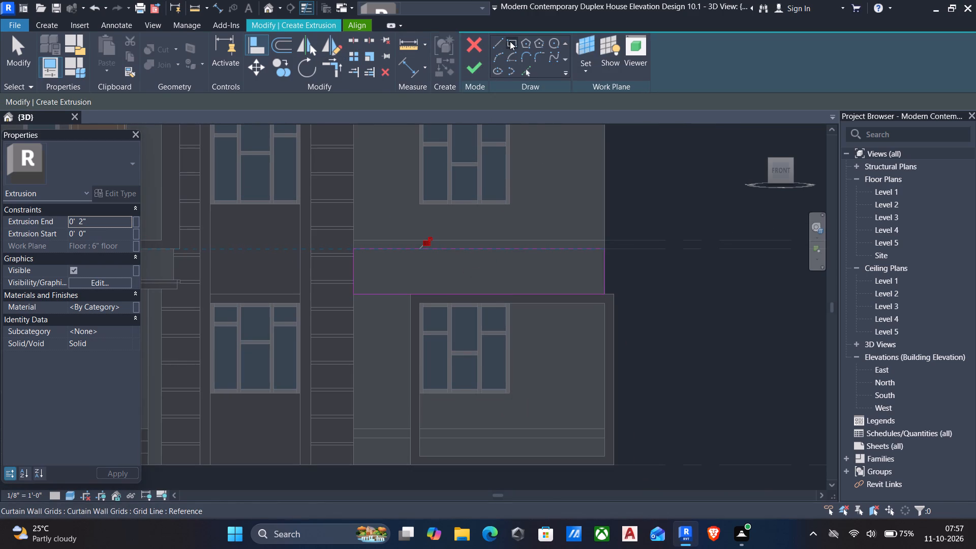
{"action": "left_click", "coordinate": [510, 41]}
{"action": "left_click", "coordinate": [352, 298]}
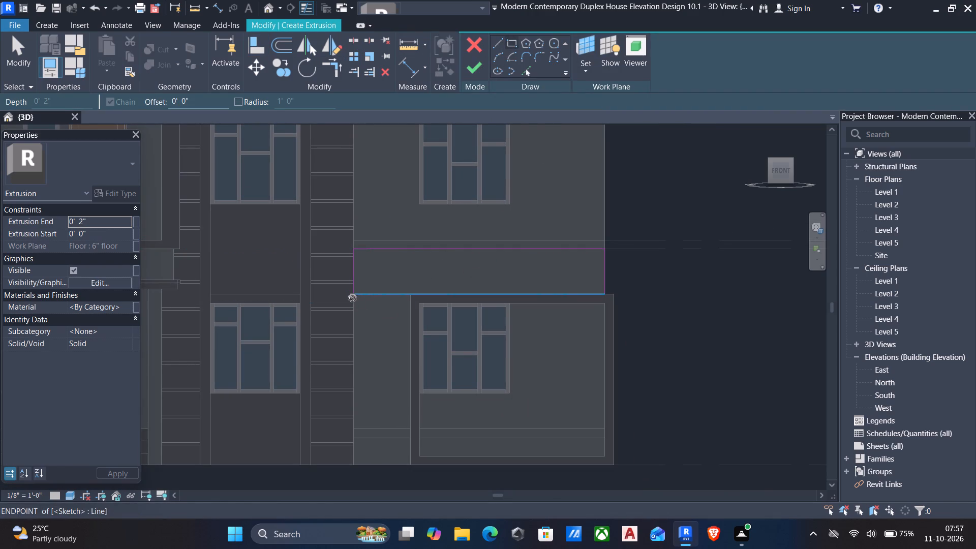
{"action": "left_click", "coordinate": [407, 466]}
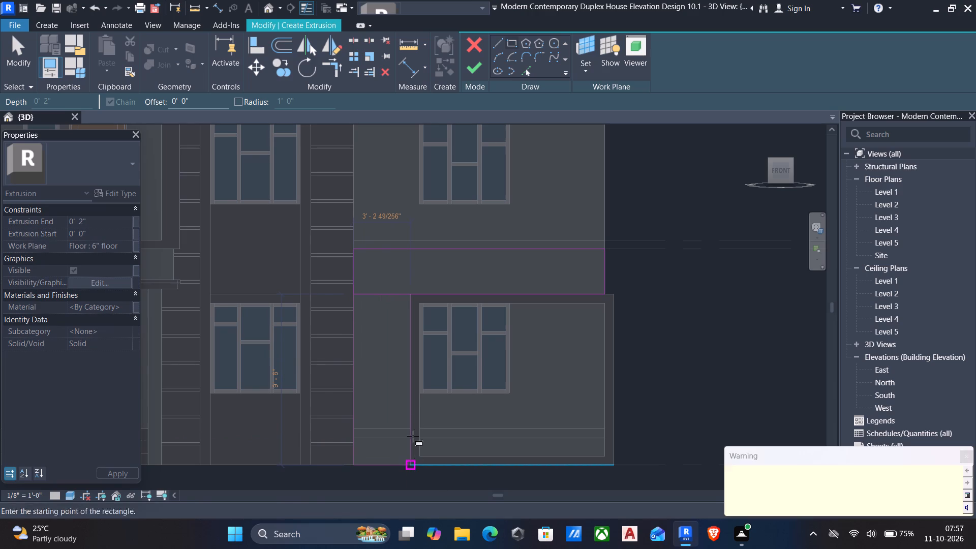
{"action": "key", "text": "Escape"}
{"action": "key", "text": "Escape"}
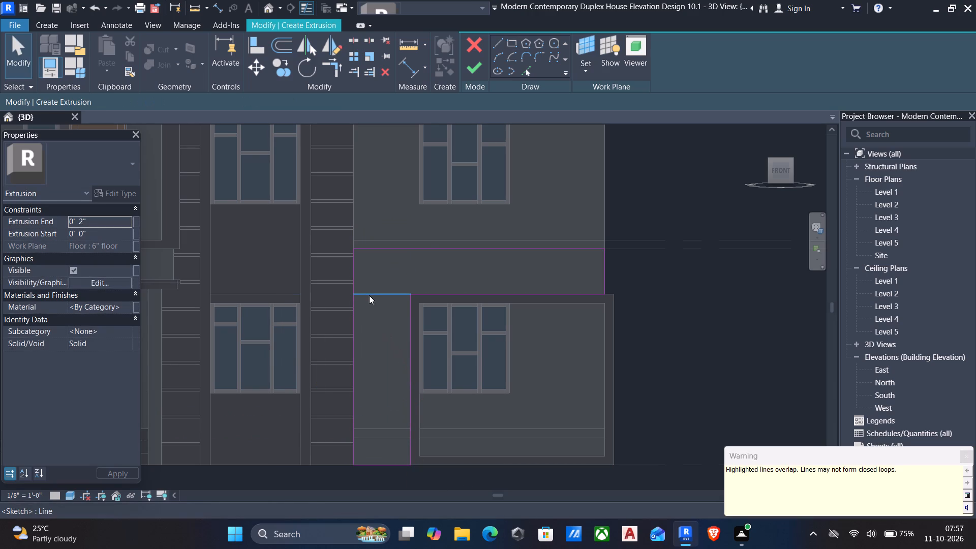
Merge the two rectangles into one L-shaped loop by deleting, splitting and trimming their overlapping lines, and finish the extrusion sketch.
{"action": "left_click", "coordinate": [372, 295]}
{"action": "key", "text": "Delete"}
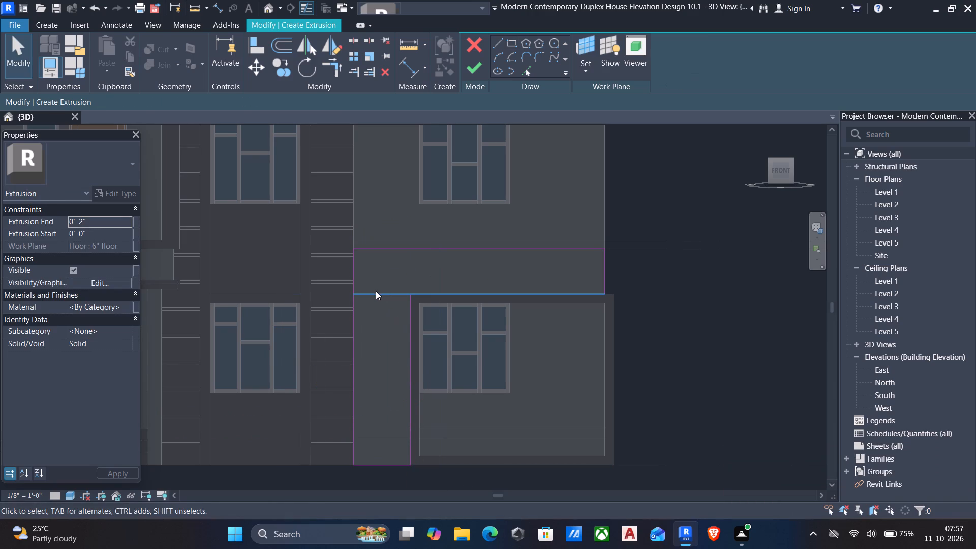
{"action": "type", "text": "sl"}
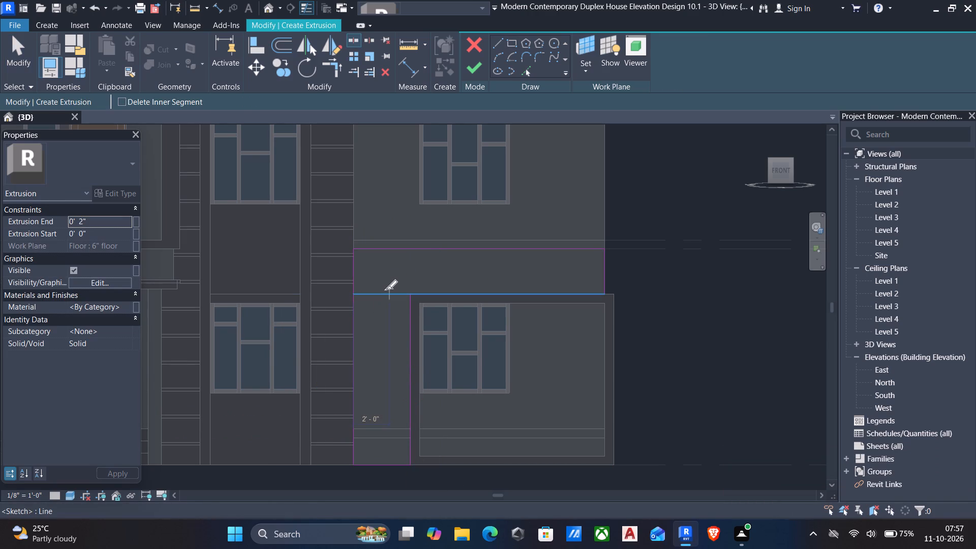
{"action": "left_click", "coordinate": [396, 298]}
{"action": "key", "text": "Escape"}
{"action": "key", "text": "Escape"}
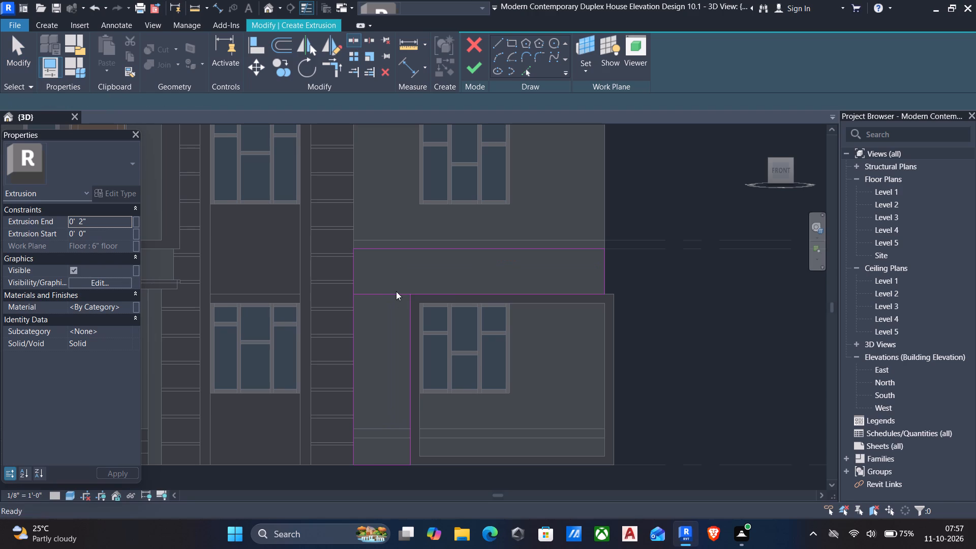
{"action": "type", "text": "tr"}
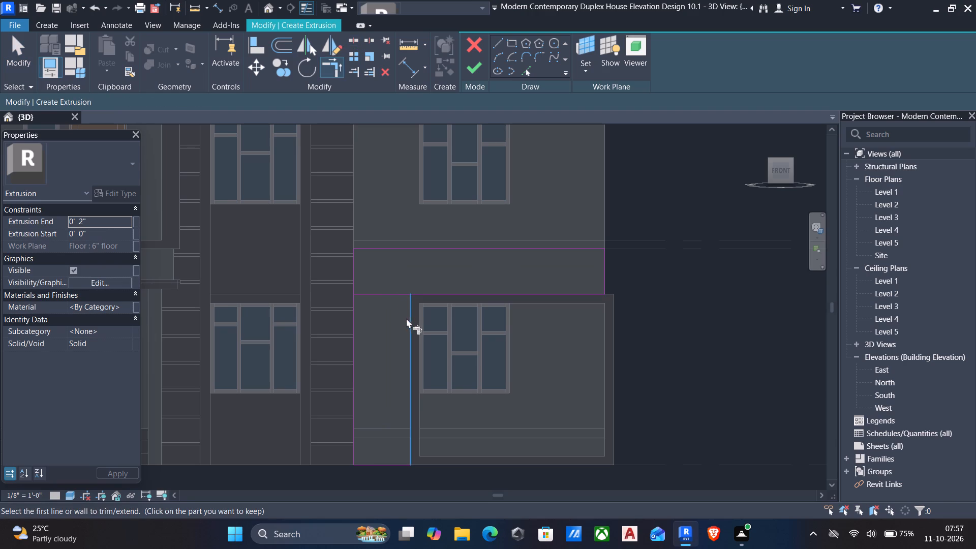
{"action": "left_click", "coordinate": [410, 321]}
{"action": "left_click", "coordinate": [425, 298]}
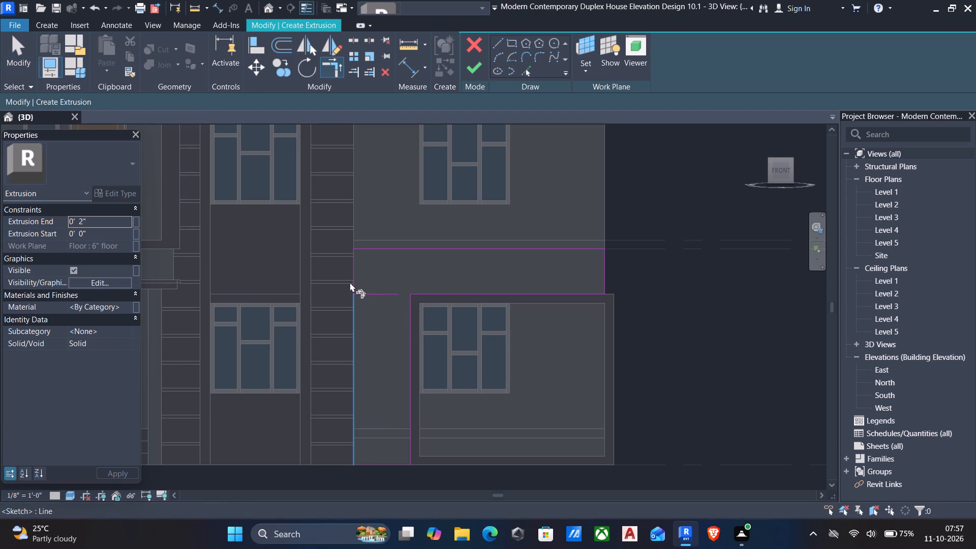
{"action": "left_click", "coordinate": [364, 294]}
{"action": "key", "text": "Delete"}
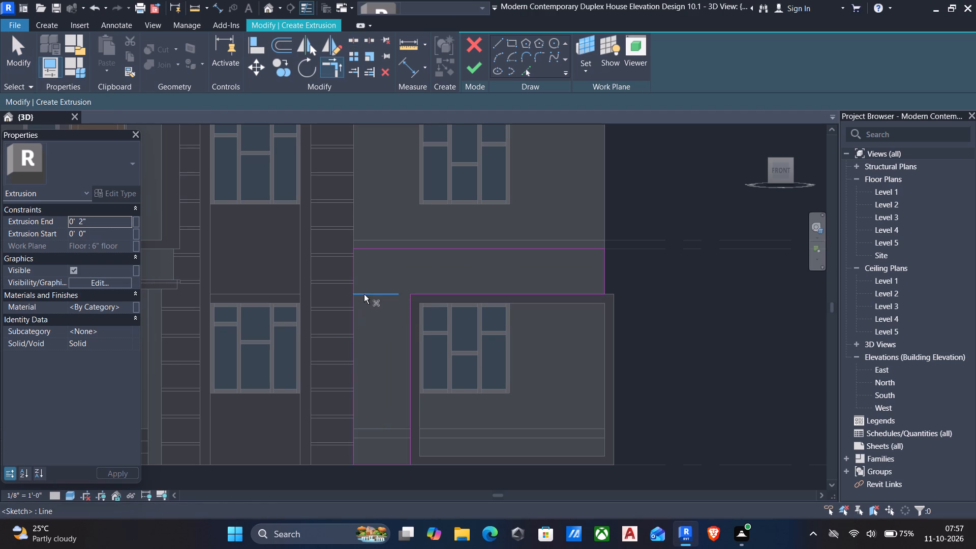
{"action": "left_click", "coordinate": [364, 294]}
{"action": "key", "text": "Delete"}
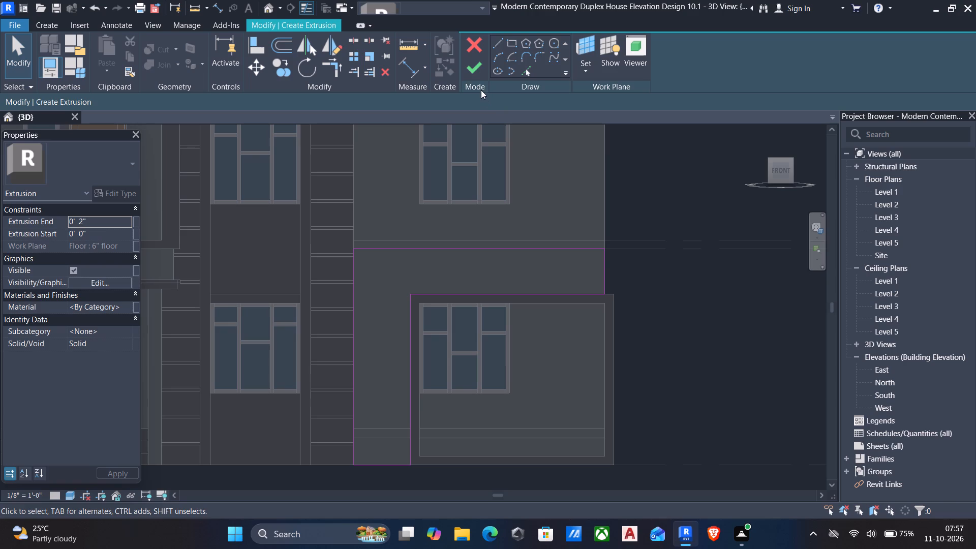
{"action": "left_click", "coordinate": [479, 71]}
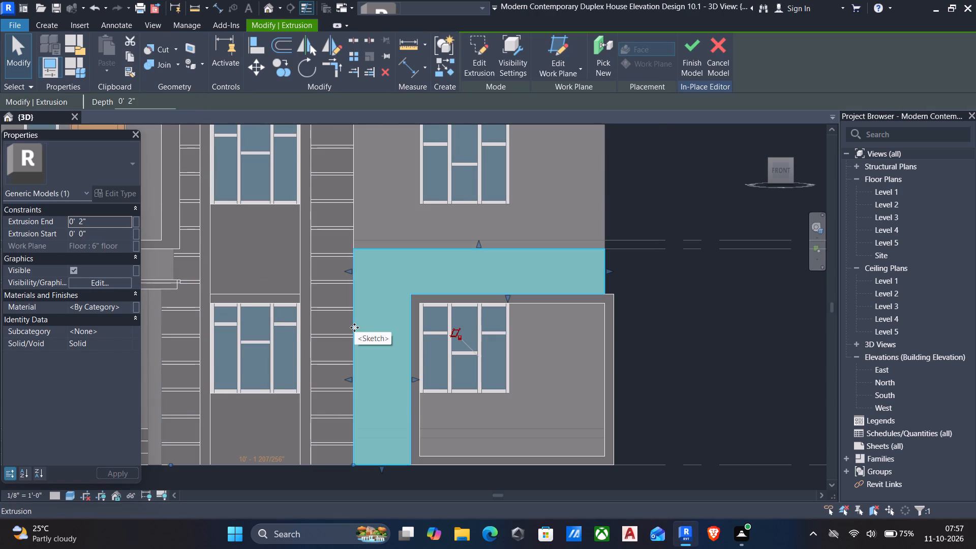
Set the L-shaped extrusion's Extrusion End to 1' and finish the in-place model.
{"action": "scroll", "coordinate": [354, 327], "scroll_direction": "down", "scroll_amount": 1}
{"action": "scroll", "coordinate": [314, 321], "scroll_direction": "down", "scroll_amount": 2}
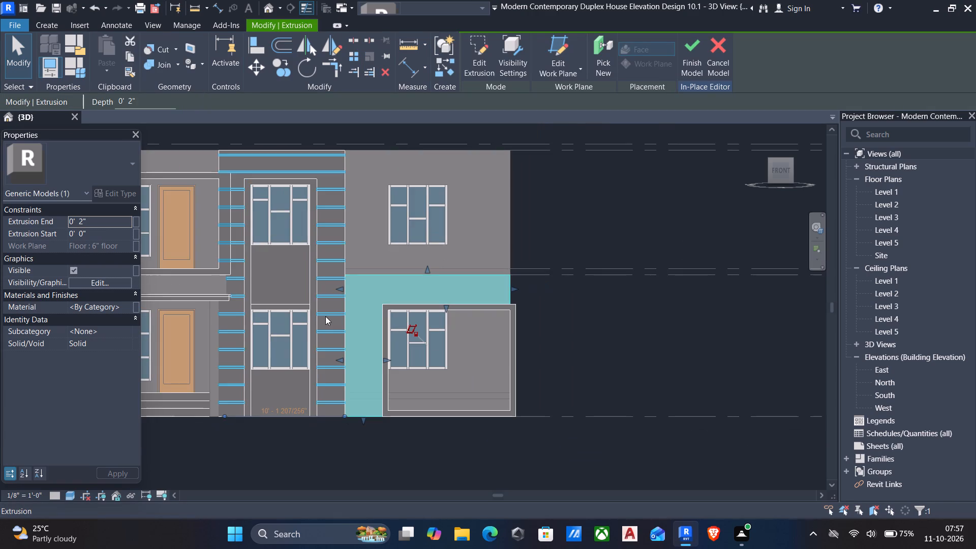
{"action": "middle_click_drag", "start_coordinate": [326, 316], "coordinate": [387, 387], "text": "shift"}
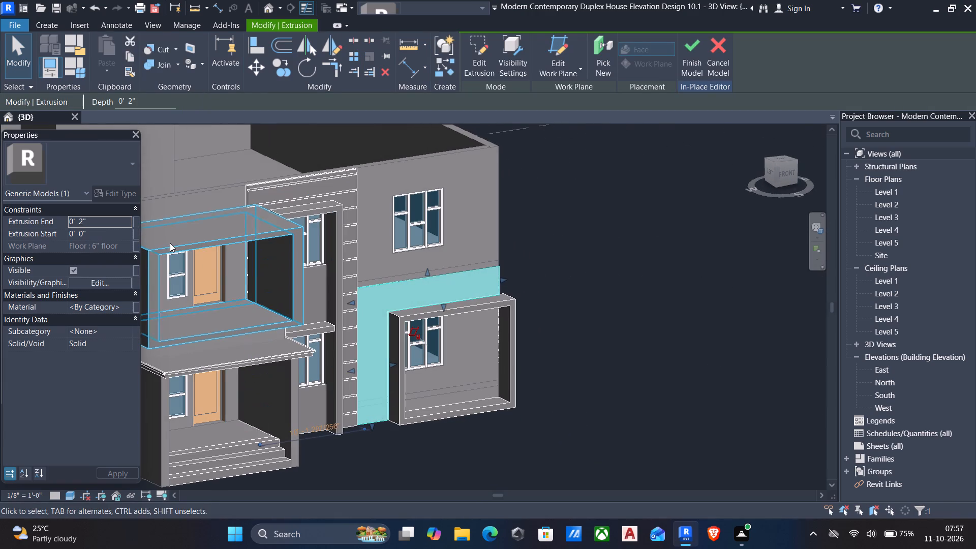
{"action": "left_click", "coordinate": [105, 224]}
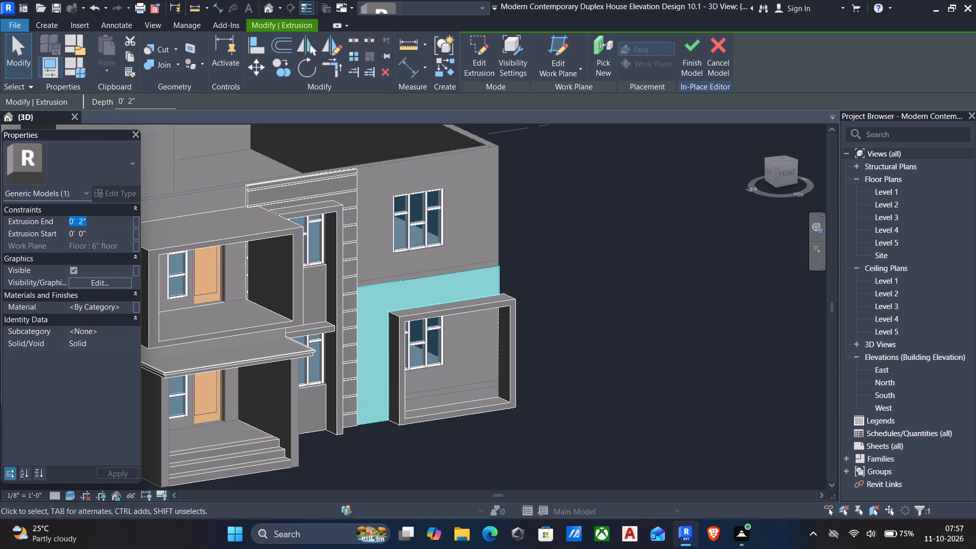
{"action": "type", "text": "1'"}
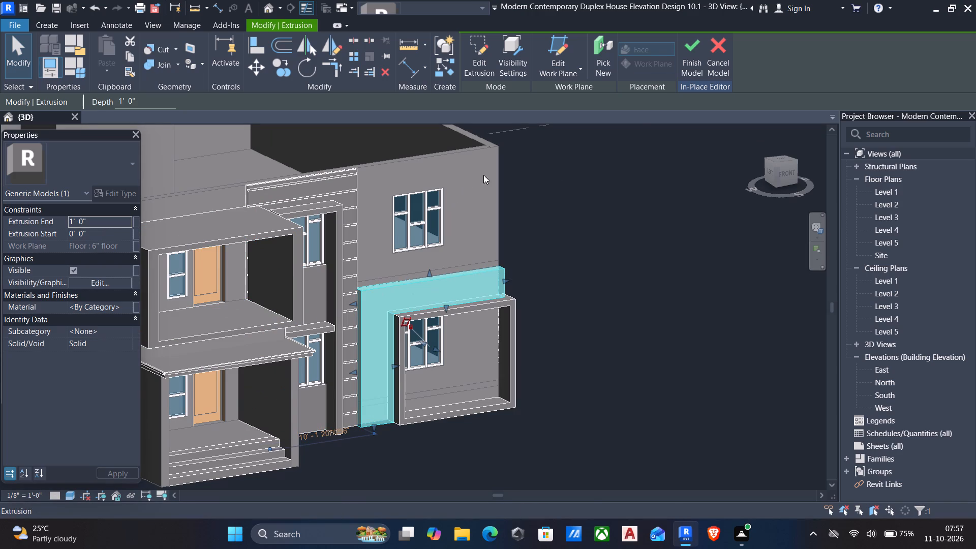
{"action": "left_click", "coordinate": [689, 50]}
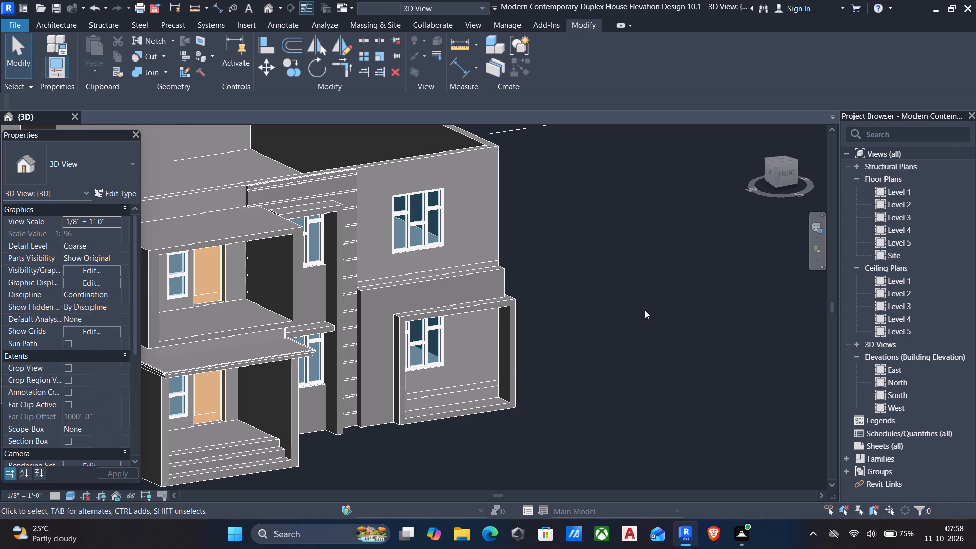
Edit the façade's in-place model and start another extrusion with its work plane on the upper storey's front 9" wall face.
{"action": "scroll", "coordinate": [645, 307], "scroll_direction": "down", "scroll_amount": 3}
{"action": "middle_click_drag", "start_coordinate": [643, 318], "coordinate": [643, 318]}
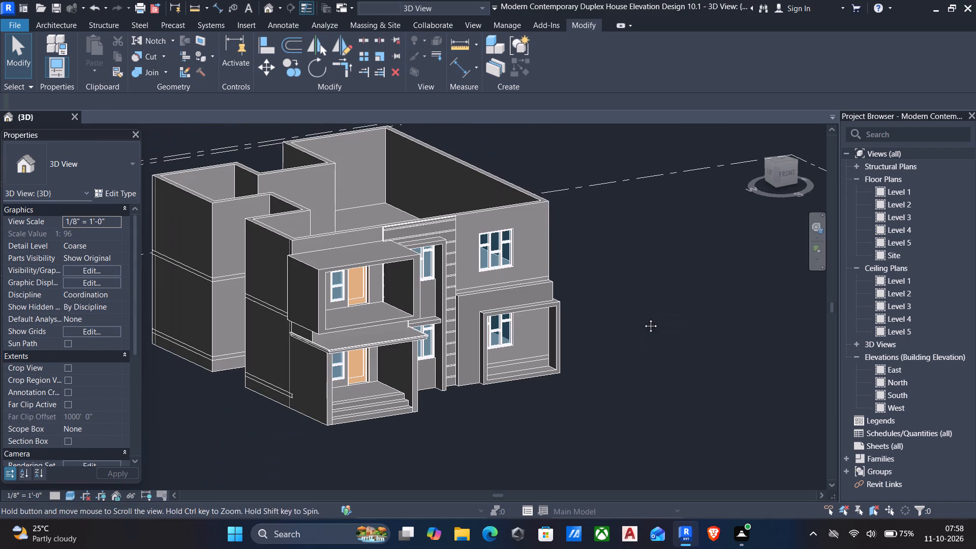
{"action": "middle_click_drag", "start_coordinate": [643, 318], "coordinate": [592, 323]}
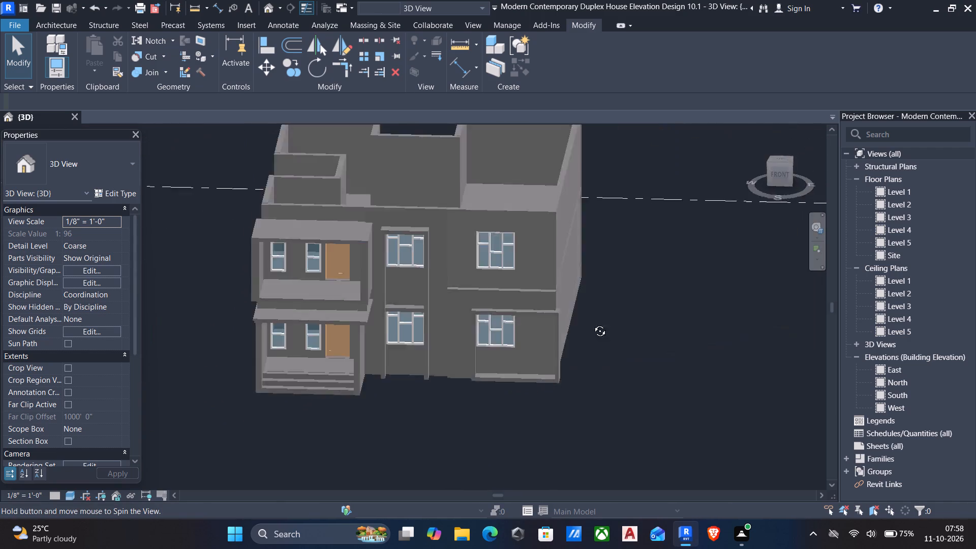
{"action": "middle_click_drag", "start_coordinate": [592, 323], "coordinate": [588, 274]}
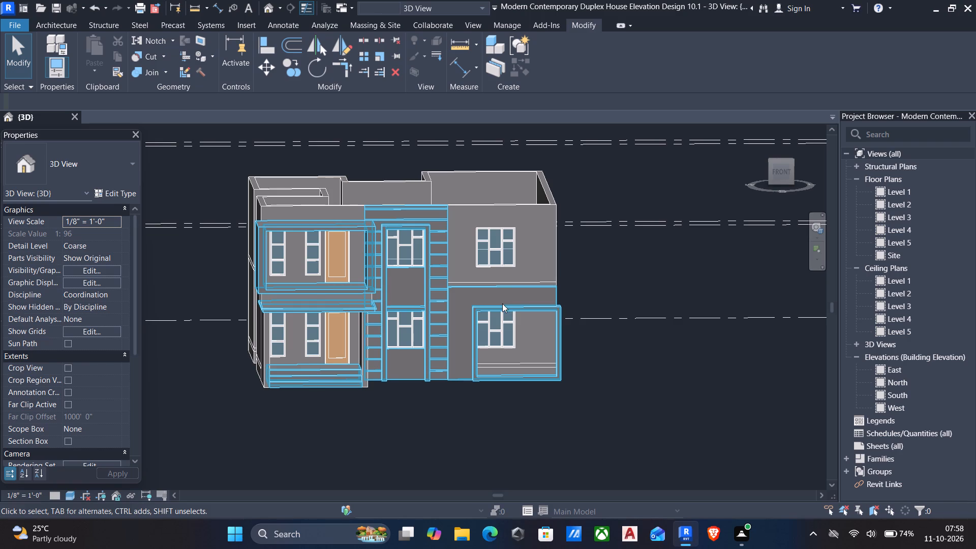
{"action": "left_click", "coordinate": [502, 303]}
{"action": "left_click", "coordinate": [546, 48]}
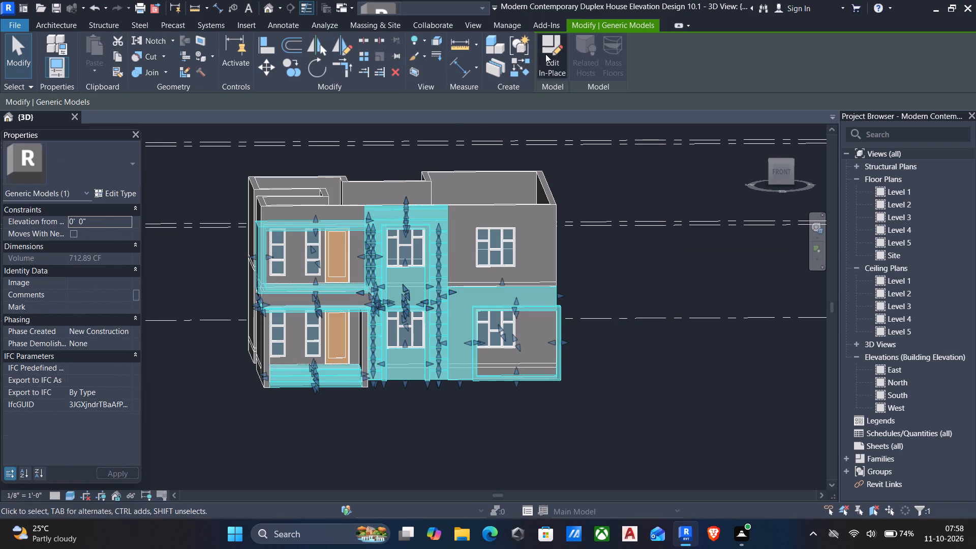
{"action": "left_click", "coordinate": [49, 20]}
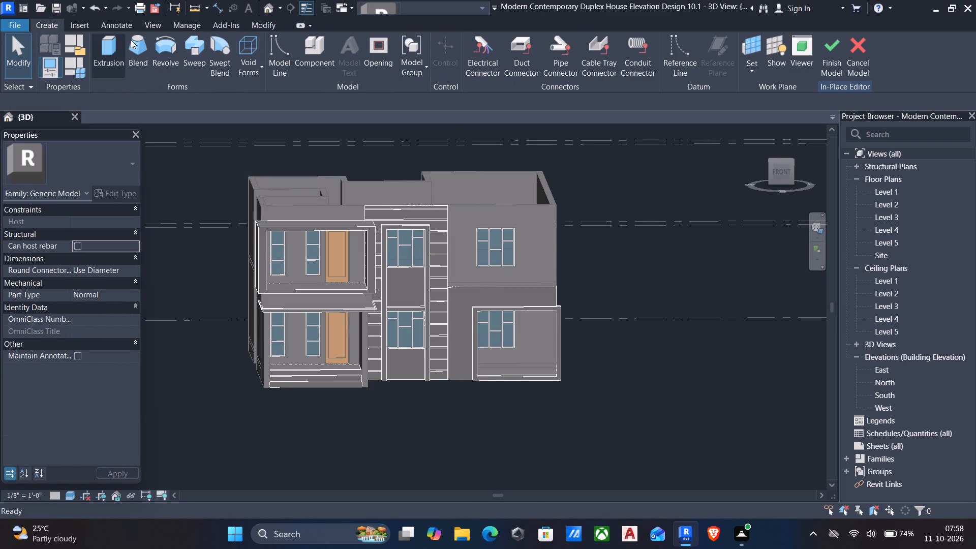
{"action": "left_click", "coordinate": [109, 48]}
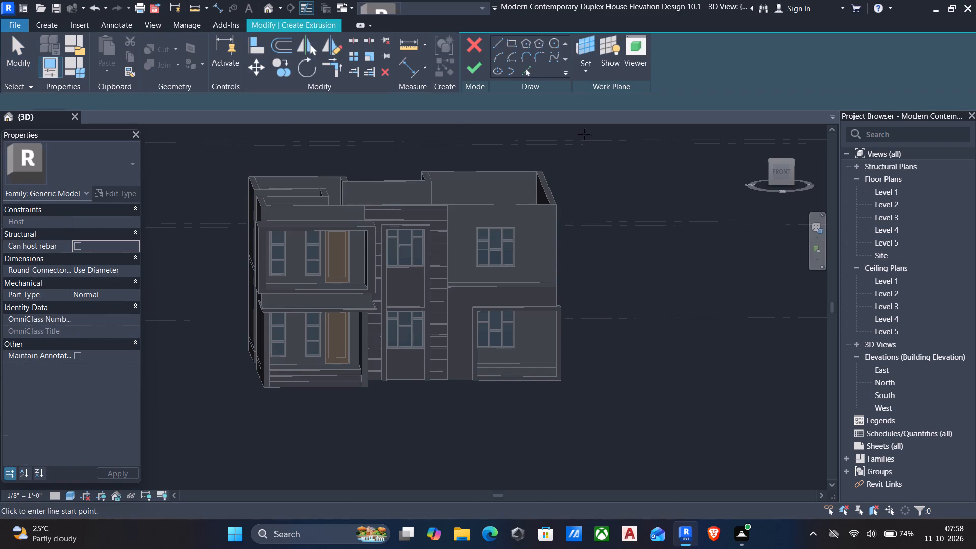
{"action": "left_click", "coordinate": [580, 71]}
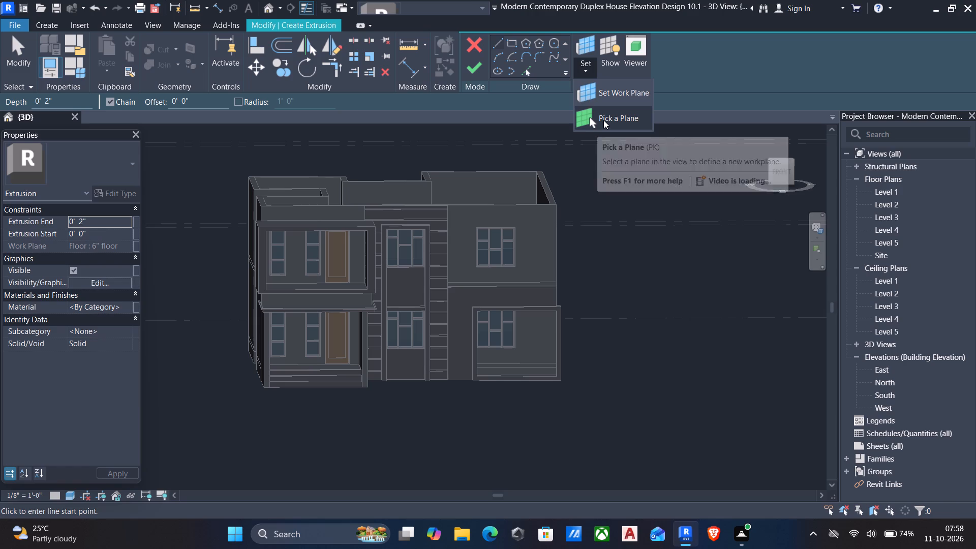
{"action": "left_click", "coordinate": [605, 119]}
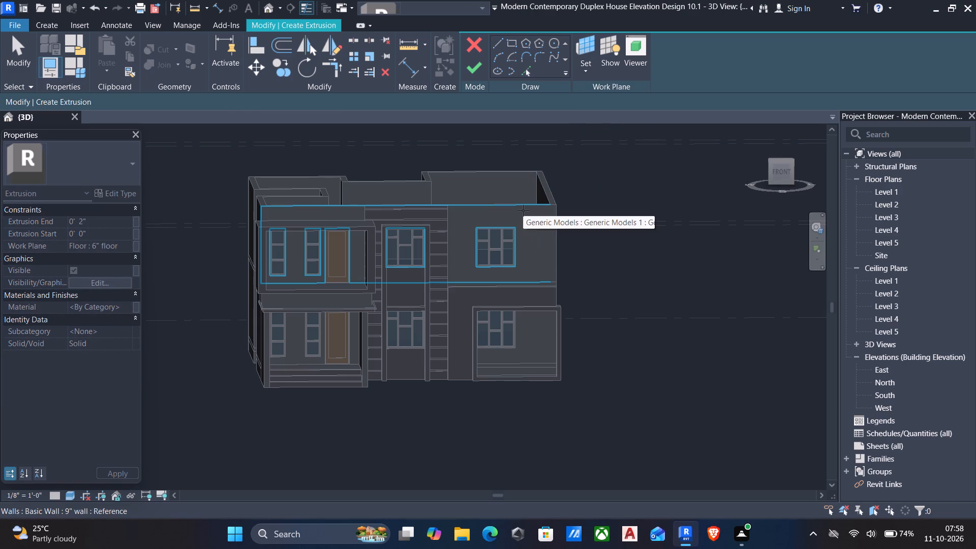
{"action": "left_click", "coordinate": [523, 210]}
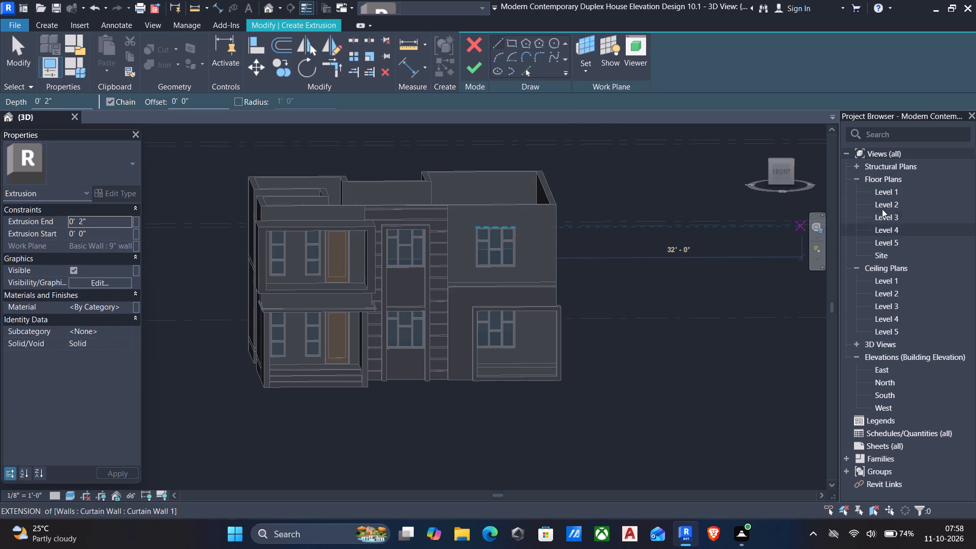
From the front view, sketch a rectangle offset 6" outward around the upper right window.
{"action": "left_click", "coordinate": [782, 173]}
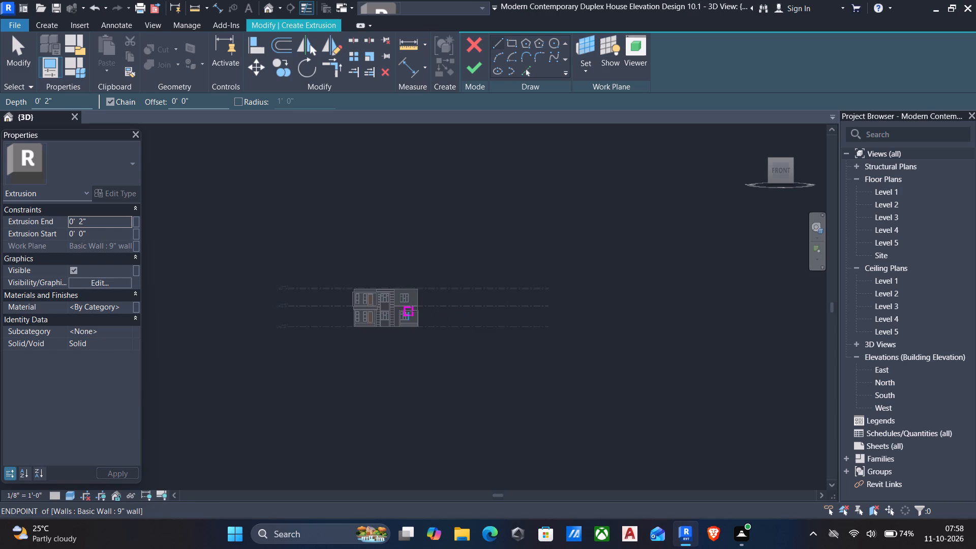
{"action": "scroll", "coordinate": [411, 311], "scroll_direction": "up", "scroll_amount": 11}
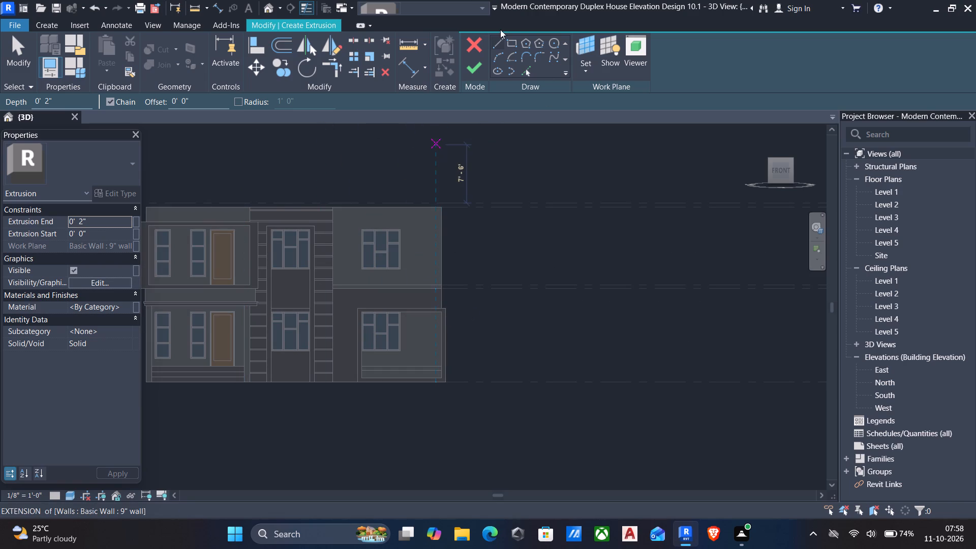
{"action": "left_click", "coordinate": [512, 43]}
{"action": "scroll", "coordinate": [393, 242], "scroll_direction": "up", "scroll_amount": 5}
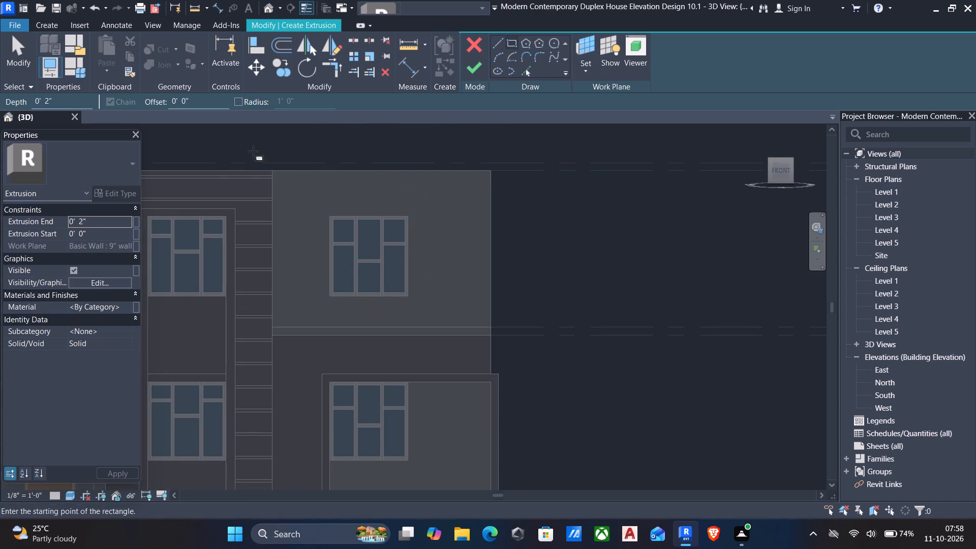
{"action": "left_click_drag", "start_coordinate": [207, 101], "coordinate": [95, 97]}
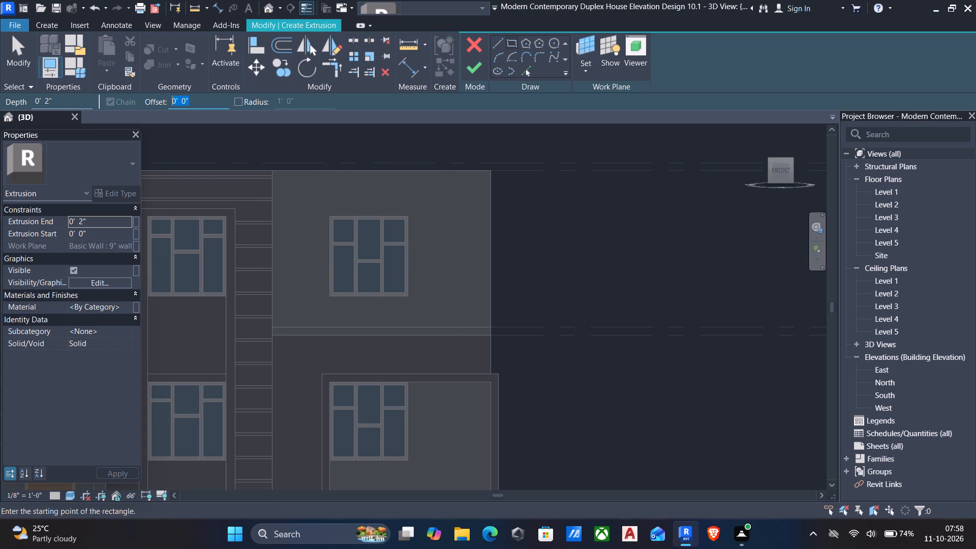
{"action": "left_click_drag", "start_coordinate": [95, 97], "coordinate": [94, 97]}
{"action": "key", "text": "6"}
{"action": "key", "text": "shift+quotedbl"}
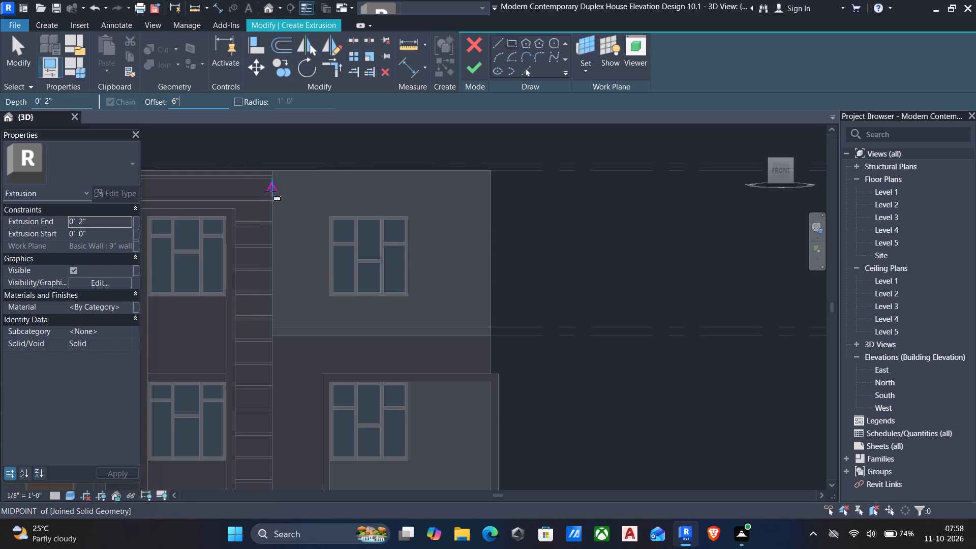
{"action": "left_click", "coordinate": [326, 216]}
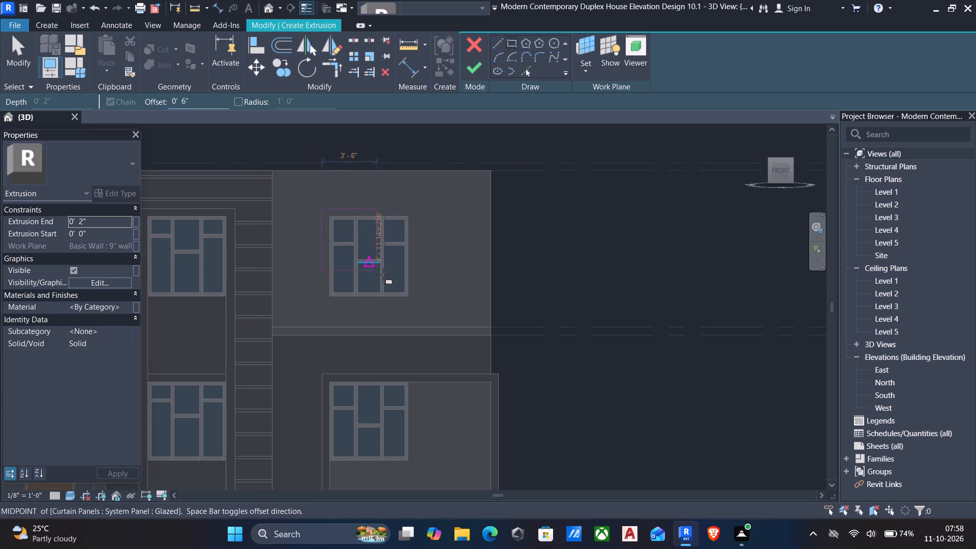
{"action": "left_click", "coordinate": [413, 299]}
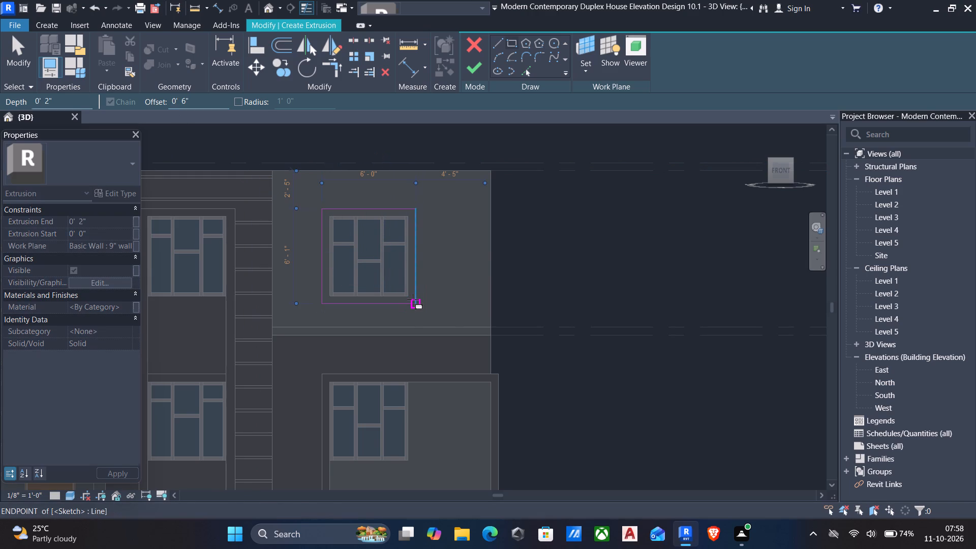
{"action": "key", "text": "Escape"}
{"action": "key", "text": "Escape"}
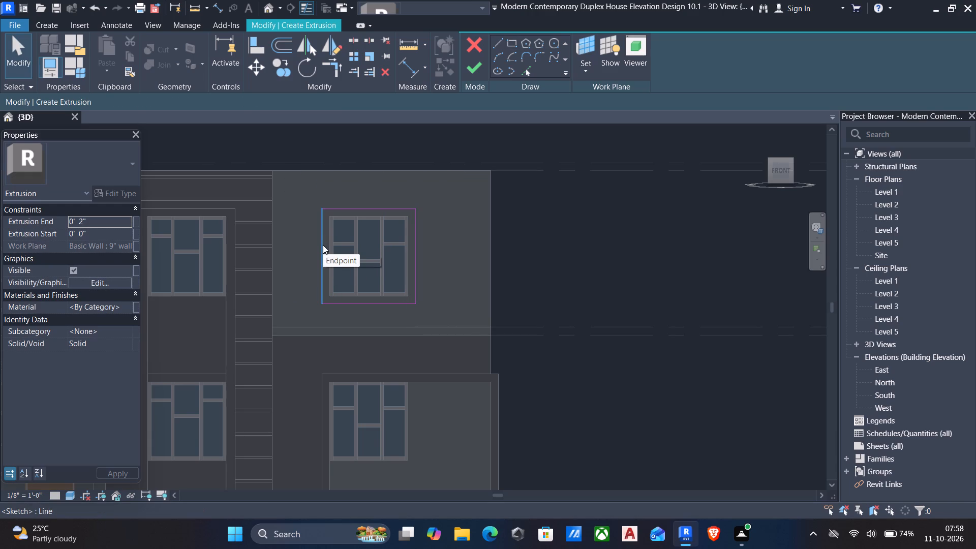
Delete the two vertical side lines of the rectangle around the upper right window.
{"action": "left_click", "coordinate": [323, 245]}
{"action": "key", "text": "Delete"}
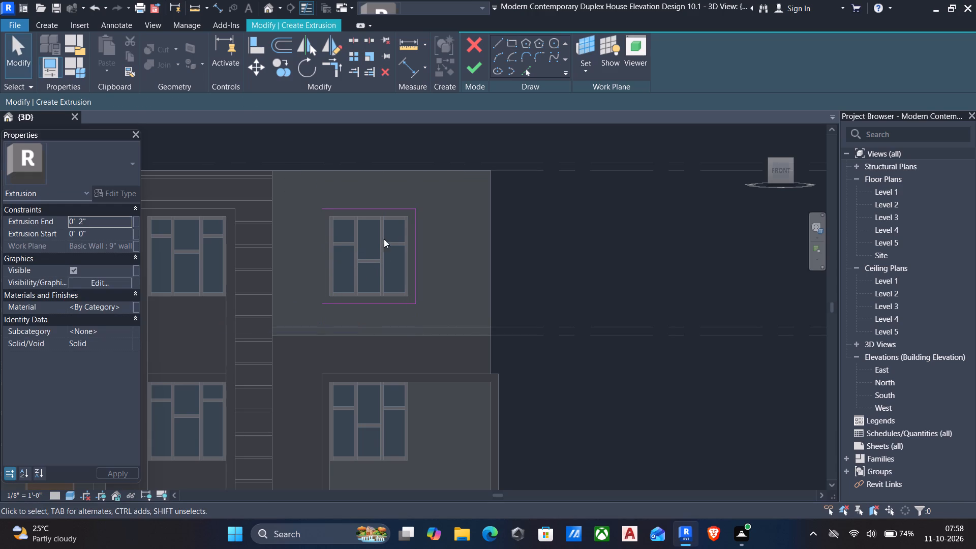
{"action": "left_click", "coordinate": [413, 248]}
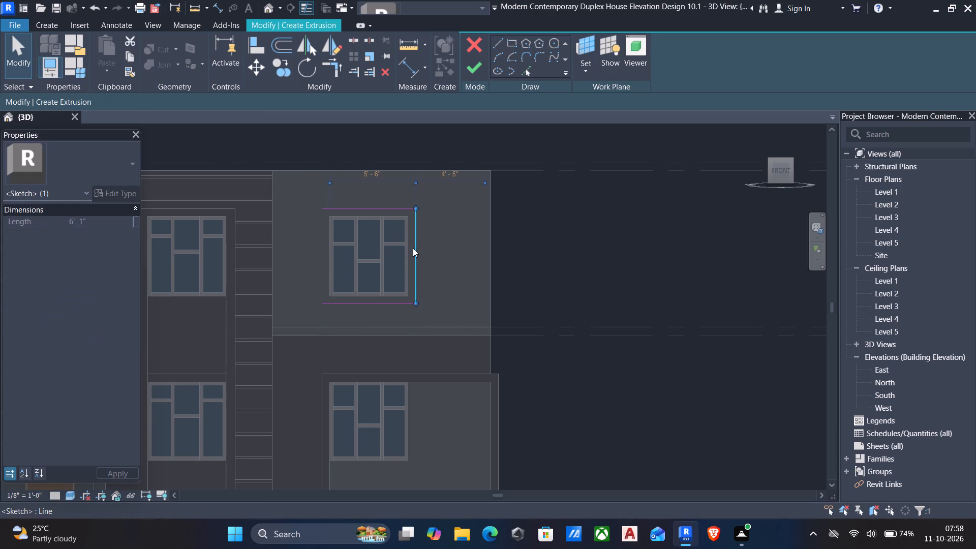
{"action": "key", "text": "Delete"}
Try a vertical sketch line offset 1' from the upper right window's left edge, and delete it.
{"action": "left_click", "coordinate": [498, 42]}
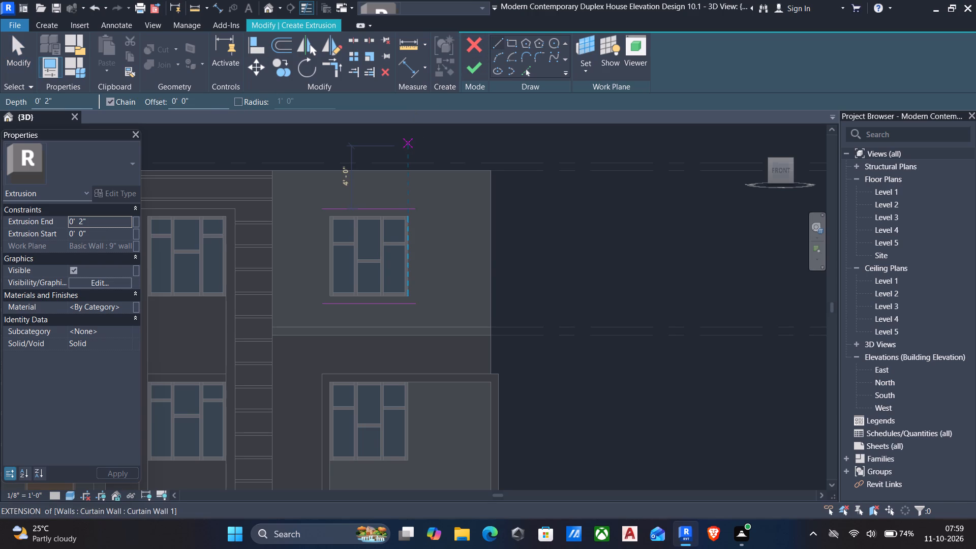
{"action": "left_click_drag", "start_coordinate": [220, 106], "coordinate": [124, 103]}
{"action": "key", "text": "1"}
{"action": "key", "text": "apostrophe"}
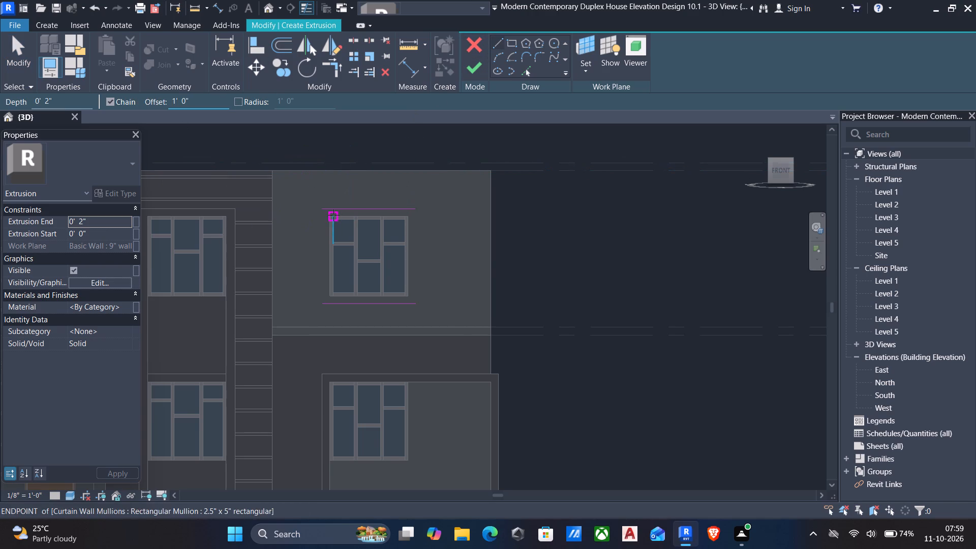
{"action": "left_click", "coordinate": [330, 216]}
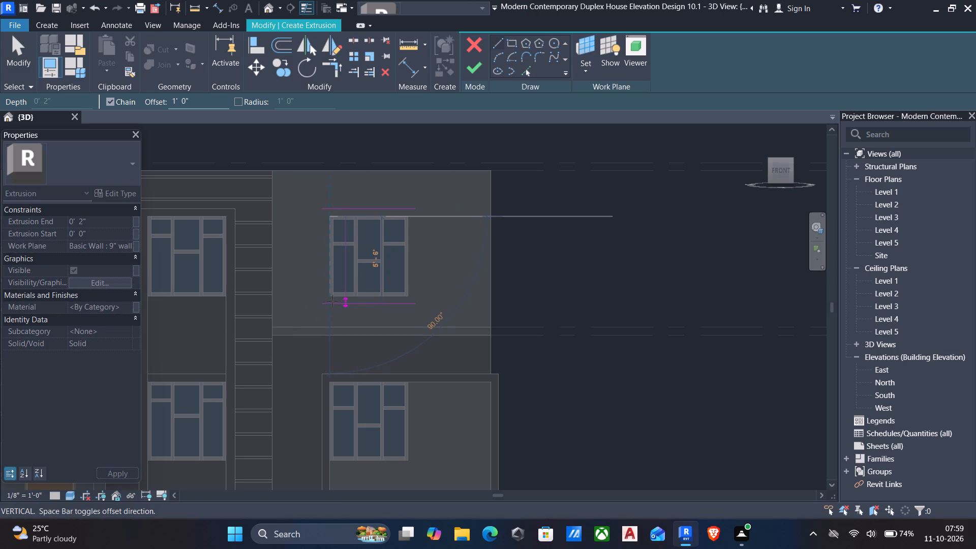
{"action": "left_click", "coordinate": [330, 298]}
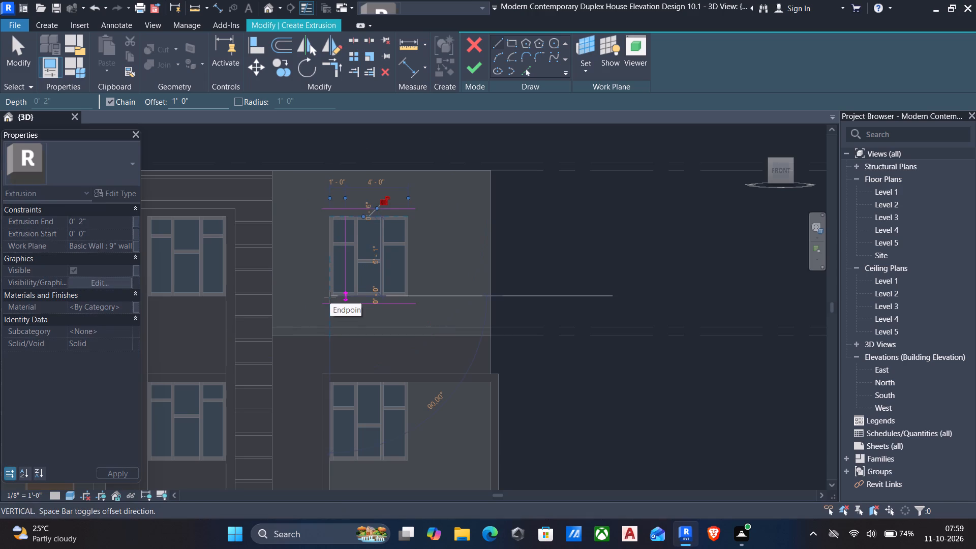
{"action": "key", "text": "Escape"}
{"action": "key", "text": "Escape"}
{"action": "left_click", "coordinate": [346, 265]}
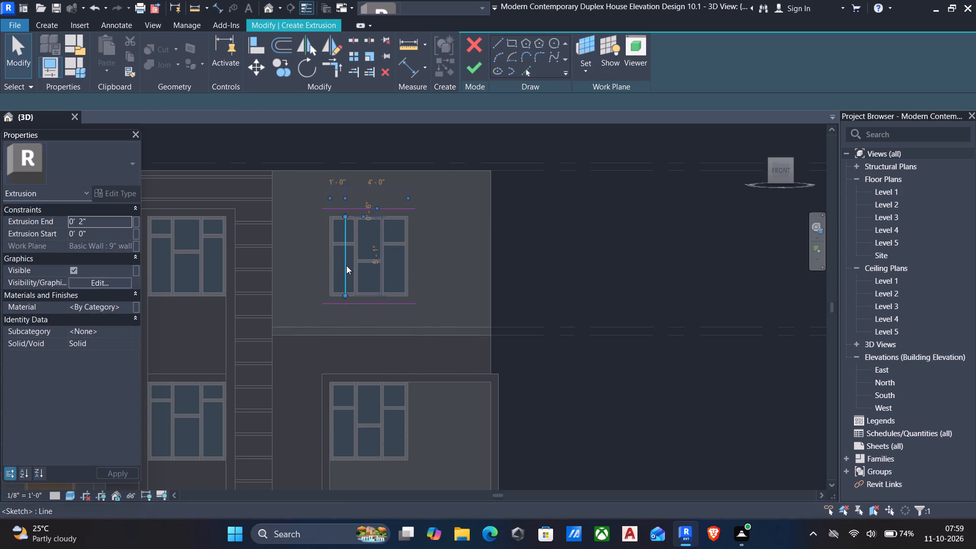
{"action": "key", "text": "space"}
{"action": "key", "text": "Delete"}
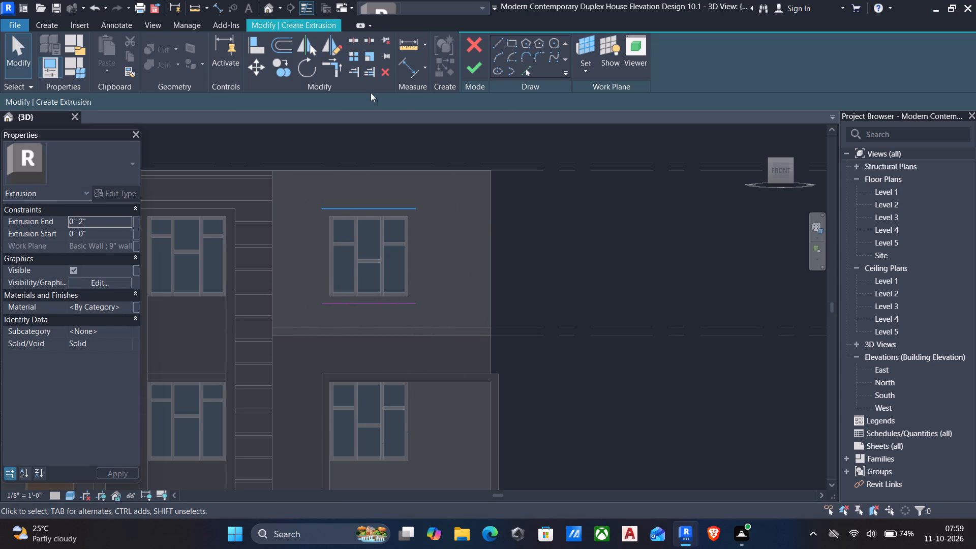
Sketch vertical lines offset 1' outward from the left and right edges of the upper right window, matching the window's height.
{"action": "left_click", "coordinate": [497, 48]}
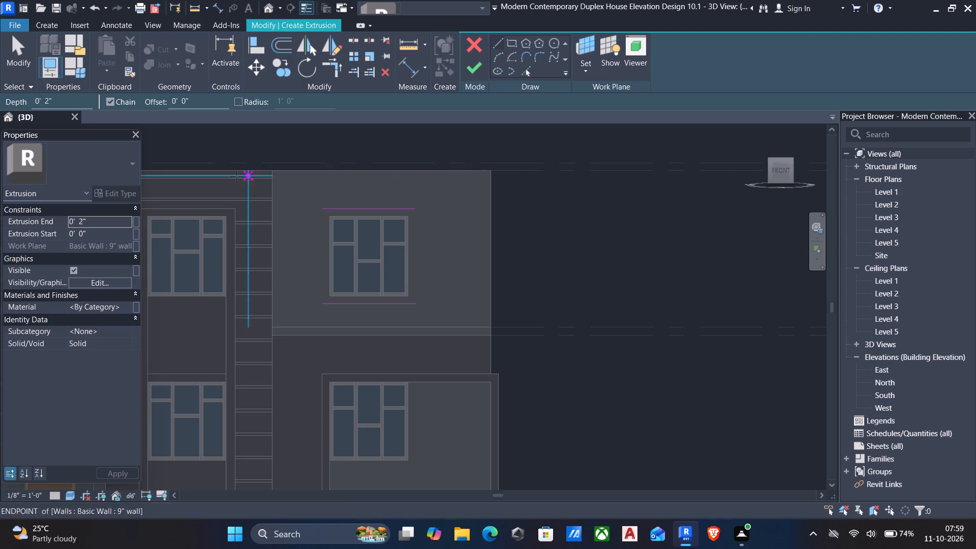
{"action": "left_click_drag", "start_coordinate": [223, 101], "coordinate": [85, 102]}
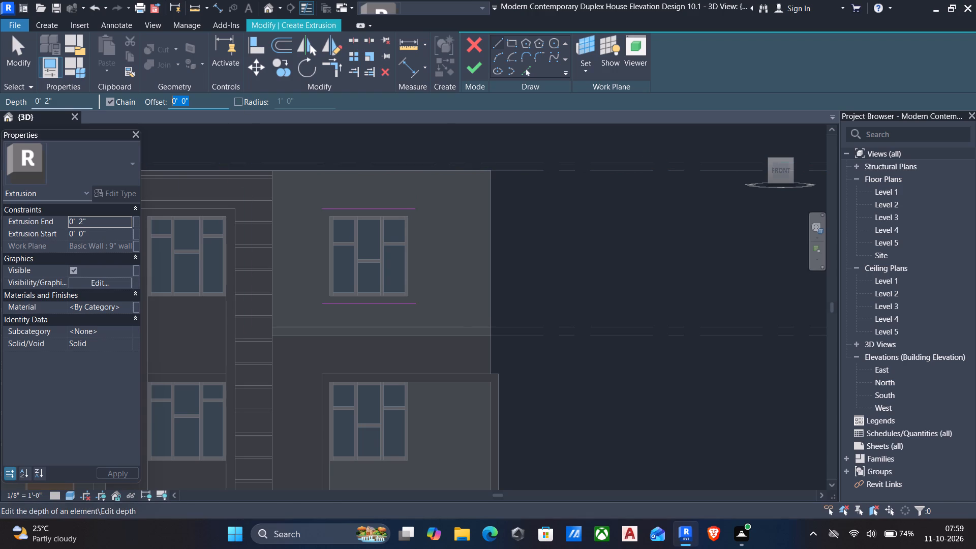
{"action": "key", "text": "1"}
{"action": "key", "text": "apostrophe"}
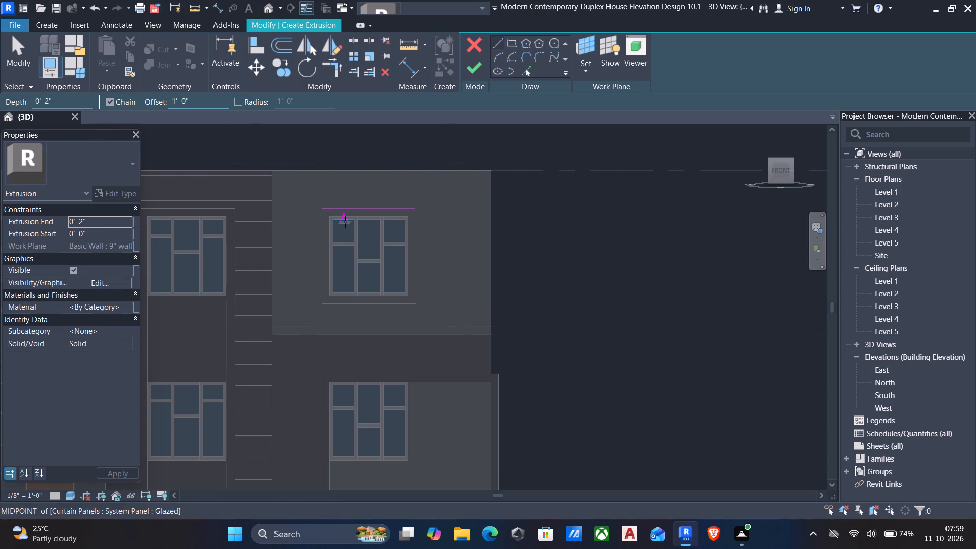
{"action": "scroll", "coordinate": [345, 222], "scroll_direction": "up", "scroll_amount": 6}
{"action": "left_click", "coordinate": [308, 212]}
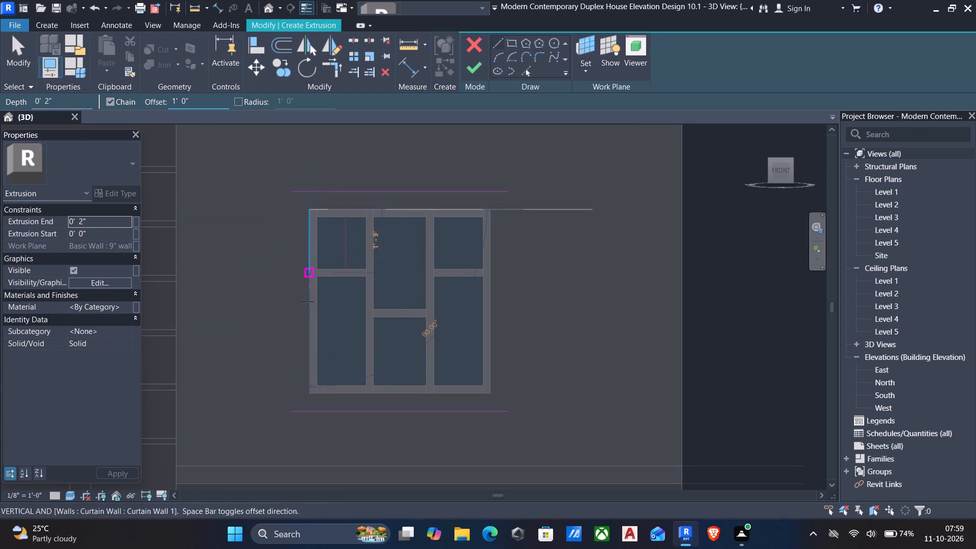
{"action": "key", "text": "space"}
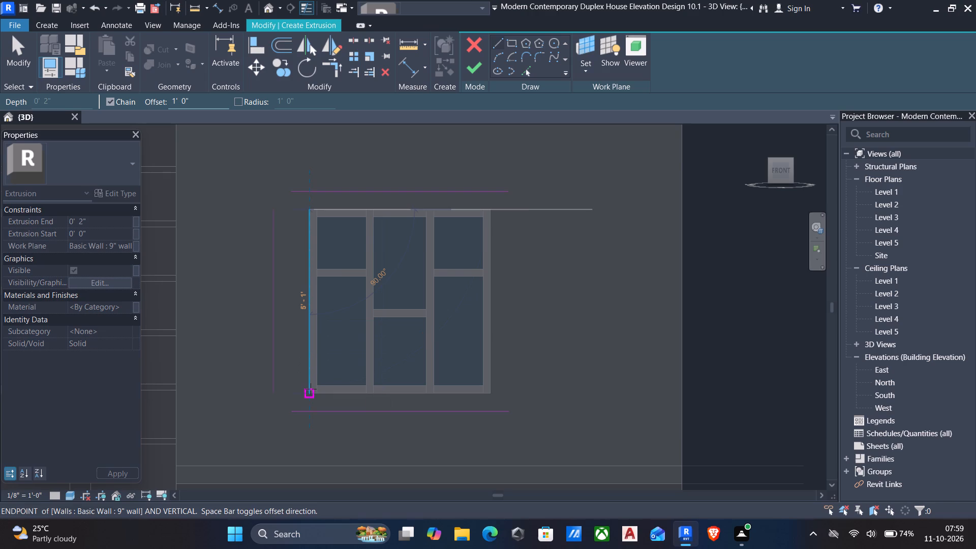
{"action": "left_click", "coordinate": [311, 389]}
{"action": "key", "text": "Escape"}
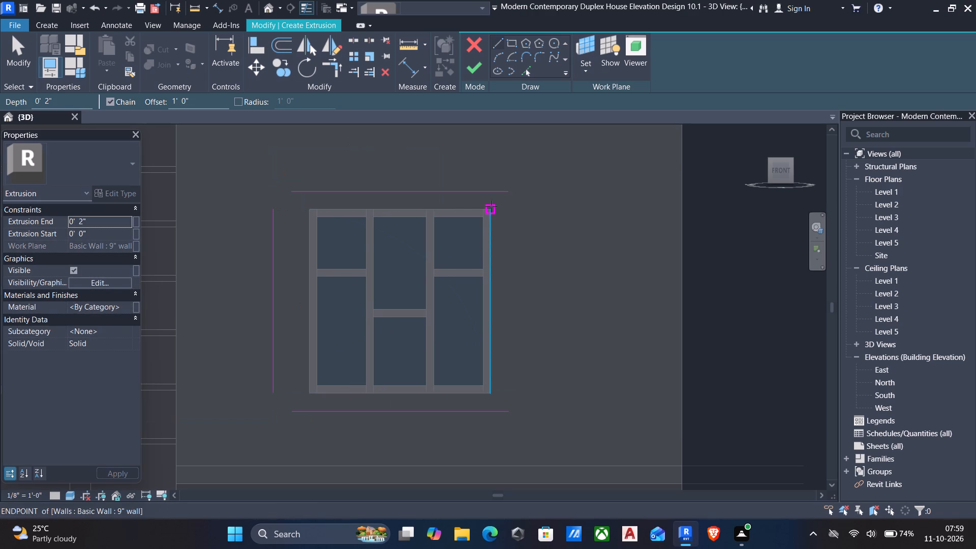
{"action": "left_click", "coordinate": [491, 206]}
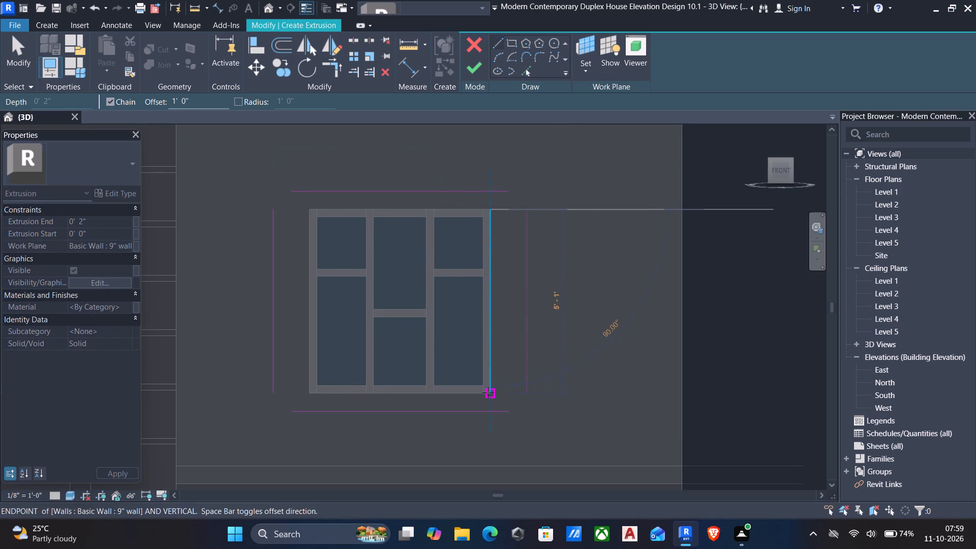
{"action": "left_click", "coordinate": [488, 392]}
{"action": "key", "text": "Escape"}
{"action": "key", "text": "Escape"}
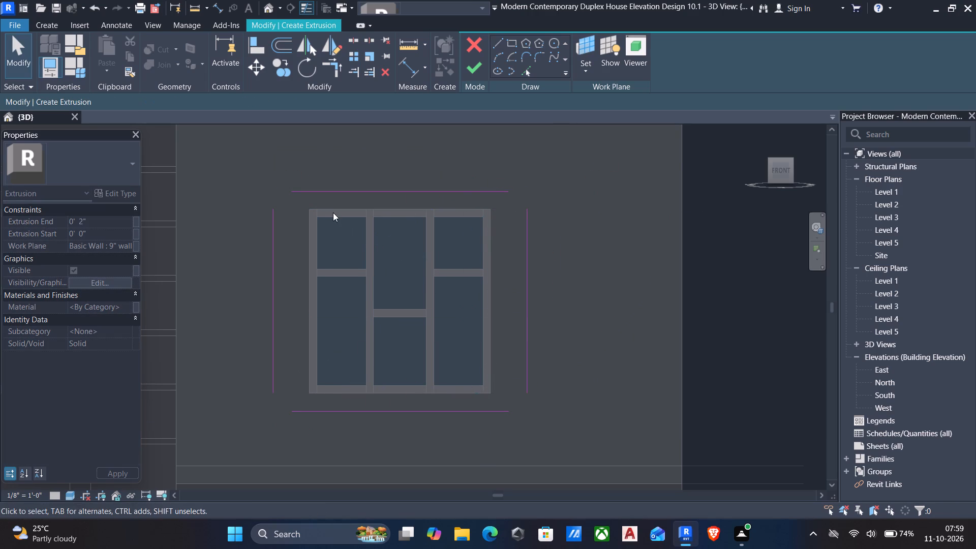
Trim and extend the four sketch lines to meet at all corners, closing the loop around the upper right window.
{"action": "type", "text": "tr"}
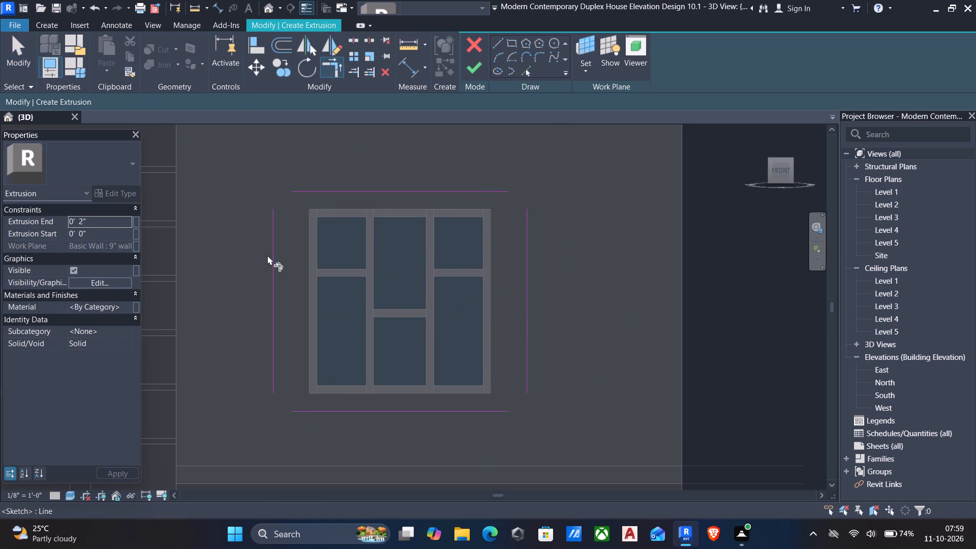
{"action": "left_click", "coordinate": [274, 252]}
{"action": "left_click", "coordinate": [328, 194]}
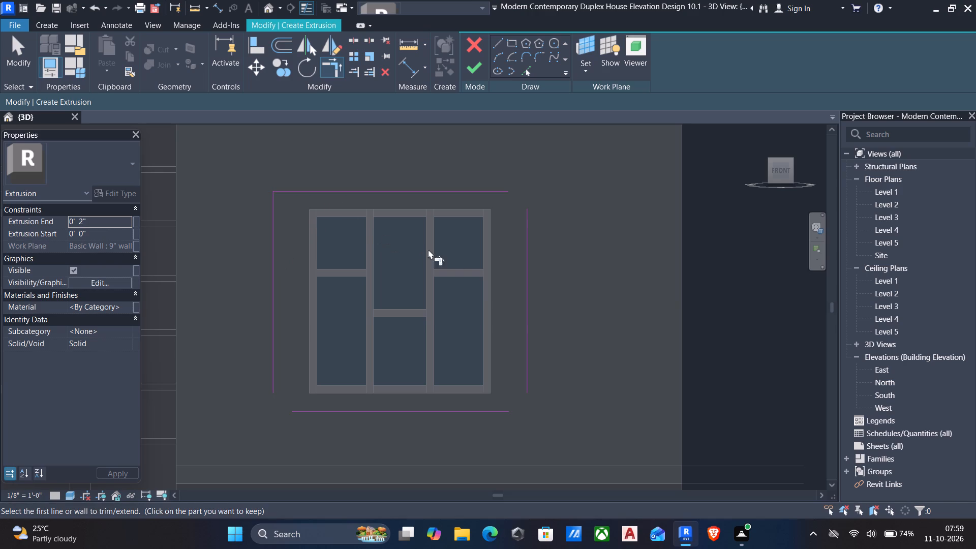
{"action": "left_click", "coordinate": [529, 262]}
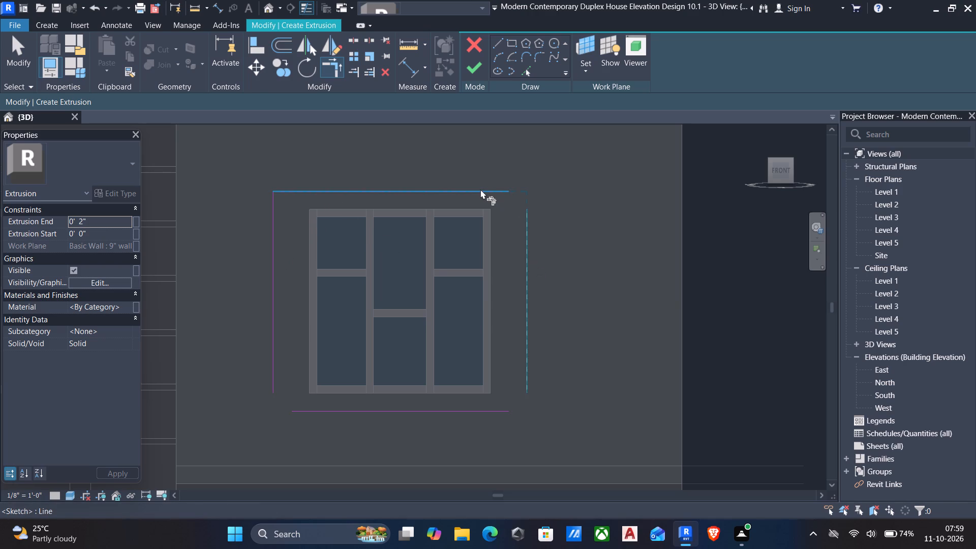
{"action": "left_click", "coordinate": [480, 189]}
{"action": "left_click_drag", "start_coordinate": [465, 408], "coordinate": [471, 402]}
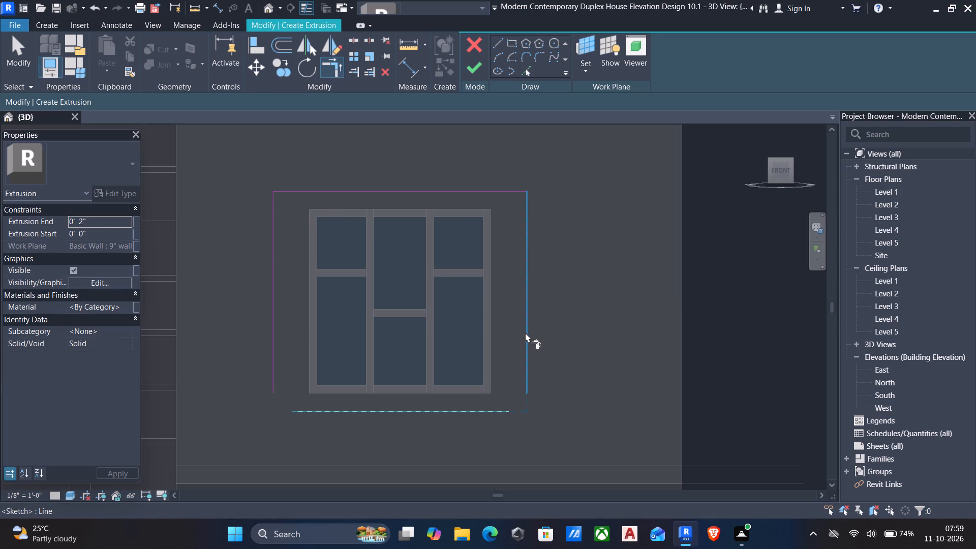
{"action": "left_click", "coordinate": [528, 331]}
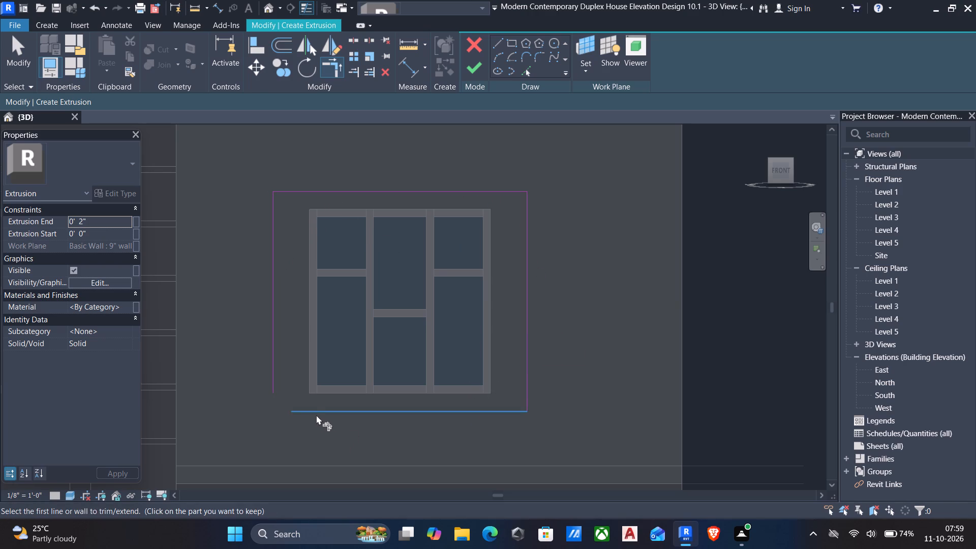
{"action": "left_click", "coordinate": [316, 415]}
{"action": "left_click", "coordinate": [276, 374]}
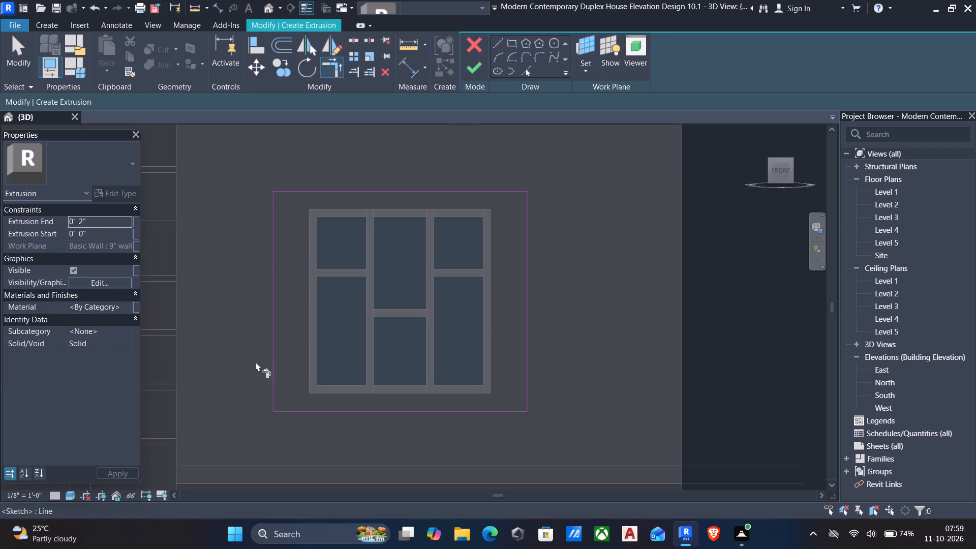
{"action": "scroll", "coordinate": [253, 360], "scroll_direction": "down", "scroll_amount": 5}
{"action": "middle_click_drag", "start_coordinate": [252, 360], "coordinate": [396, 325]}
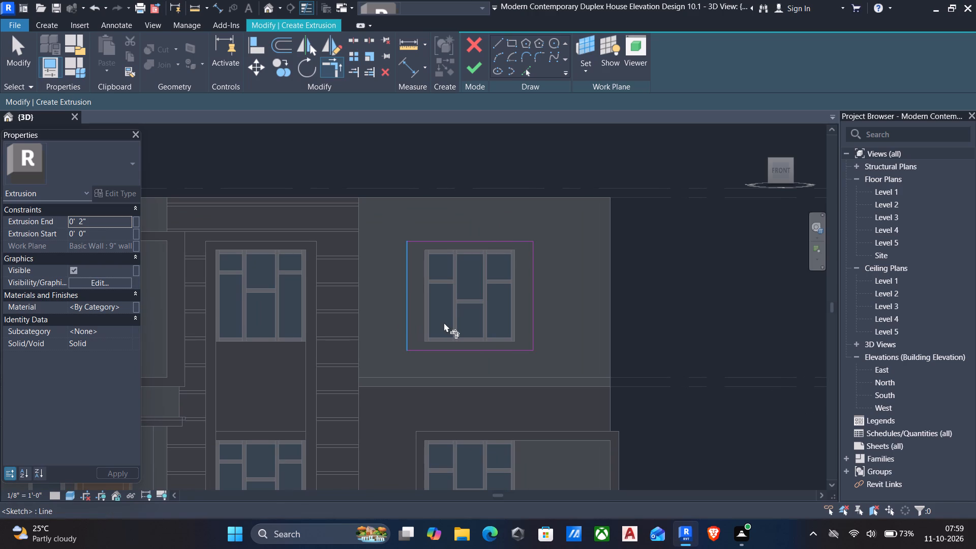
{"action": "key", "text": "Escape"}
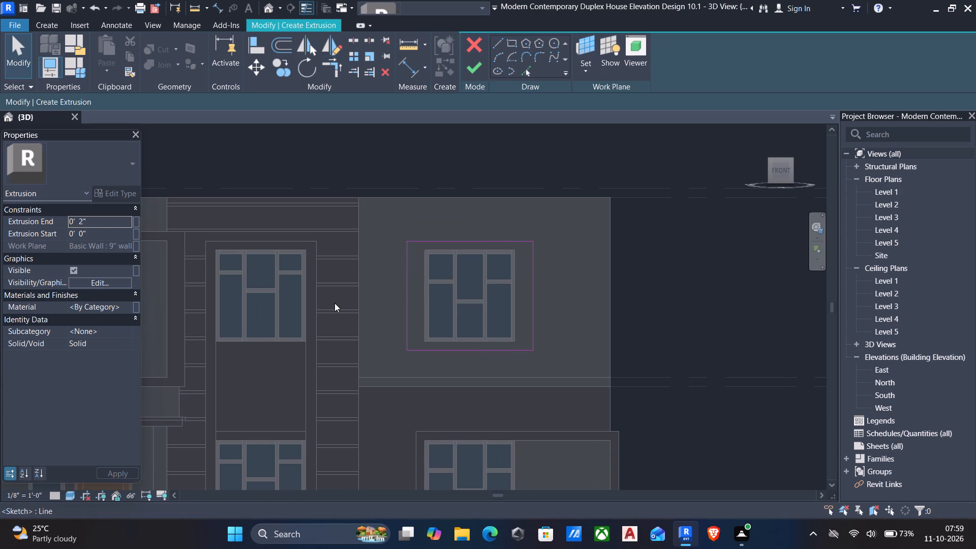
Sketch two vertical lines about 6'-1" long, offset 3' outward from the left and right sides of the loop around the upper right window.
{"action": "left_click", "coordinate": [509, 42]}
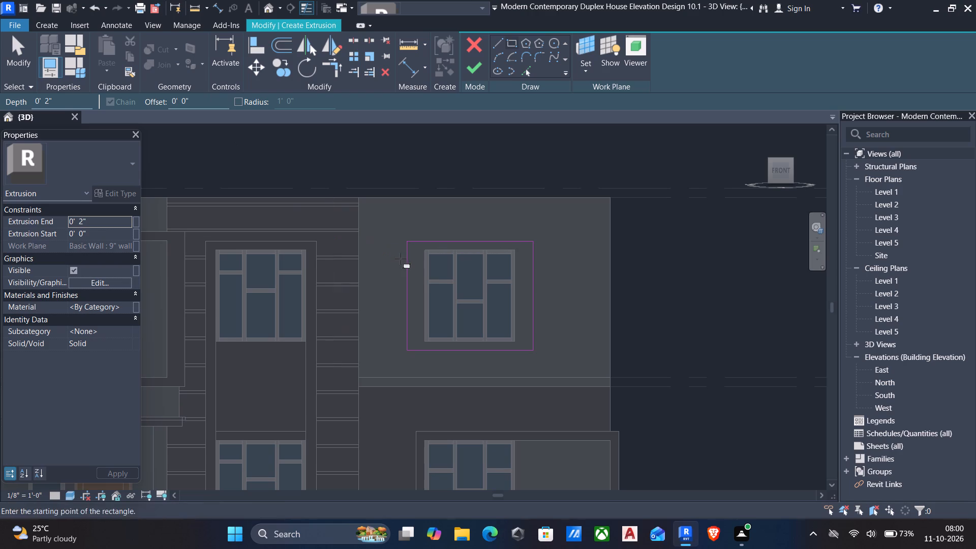
{"action": "left_click", "coordinate": [498, 44]}
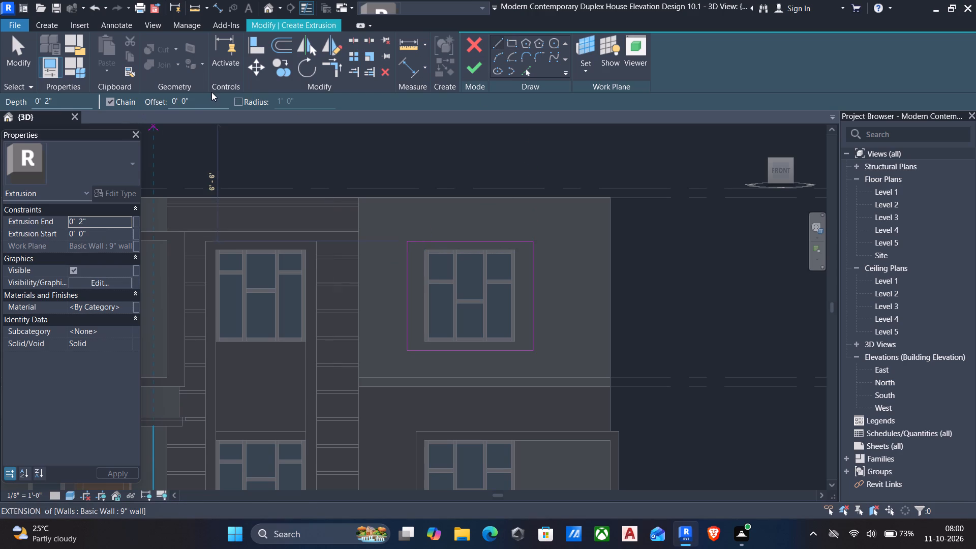
{"action": "left_click_drag", "start_coordinate": [209, 100], "coordinate": [157, 105]}
{"action": "type", "text": "3'"}
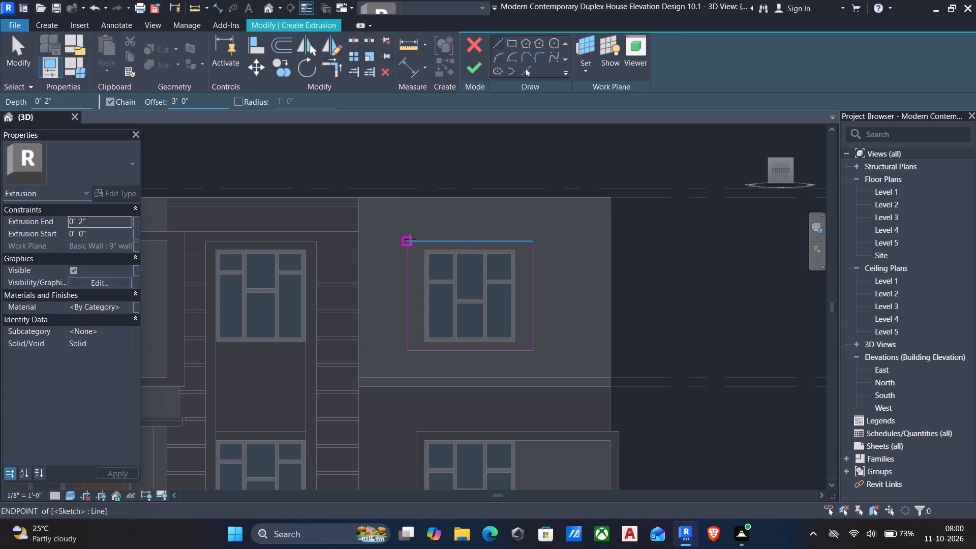
{"action": "left_click", "coordinate": [410, 239]}
{"action": "key", "text": "space"}
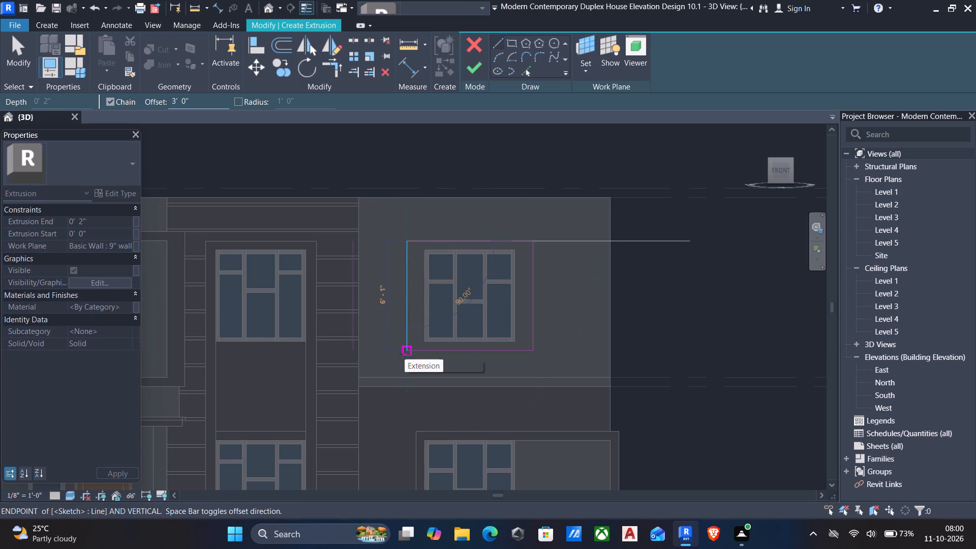
{"action": "left_click", "coordinate": [405, 354]}
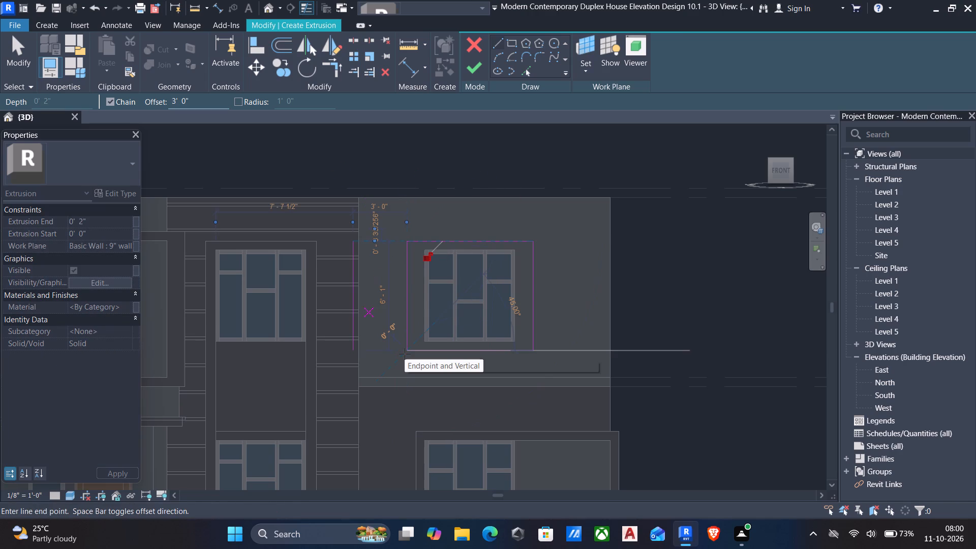
{"action": "key", "text": "Escape"}
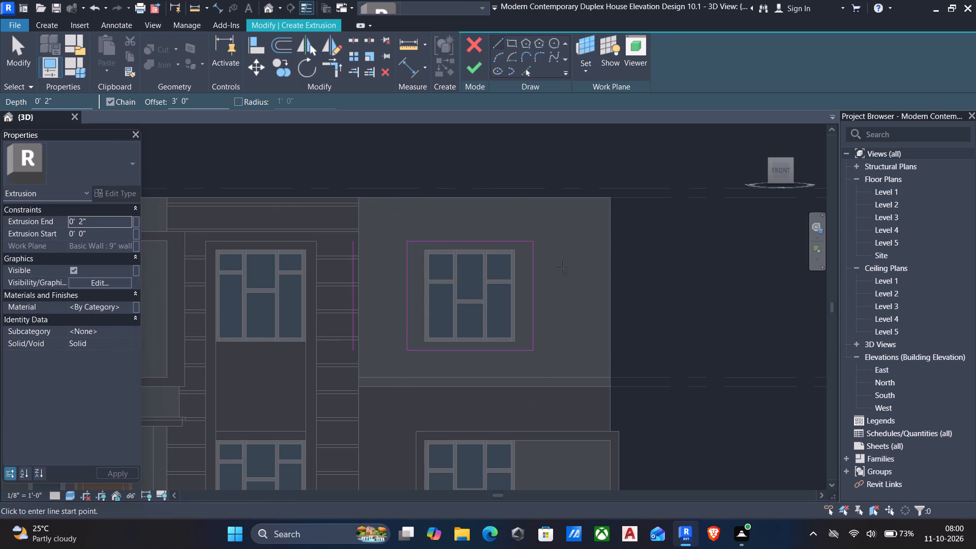
{"action": "left_click", "coordinate": [535, 238]}
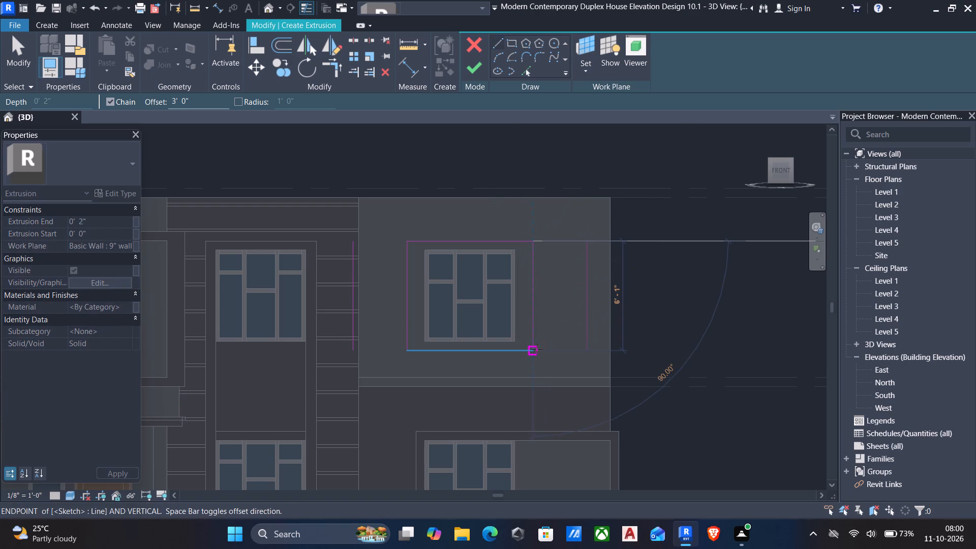
{"action": "left_click", "coordinate": [537, 349]}
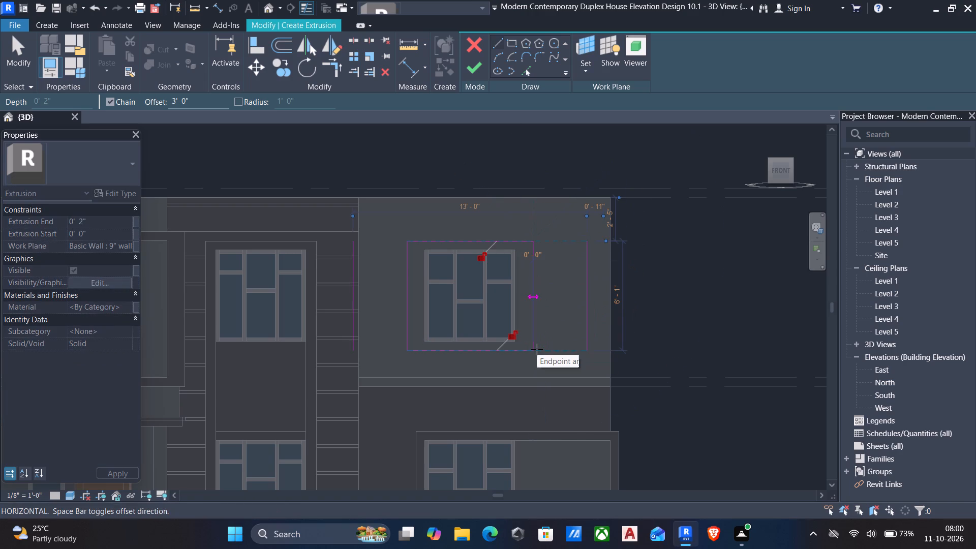
{"action": "key", "text": "Escape"}
Sketch horizontal lines offset 2' above and 2' below the loop around the upper right window, about 7'-6" and 7' long.
{"action": "left_click_drag", "start_coordinate": [210, 97], "coordinate": [51, 92]}
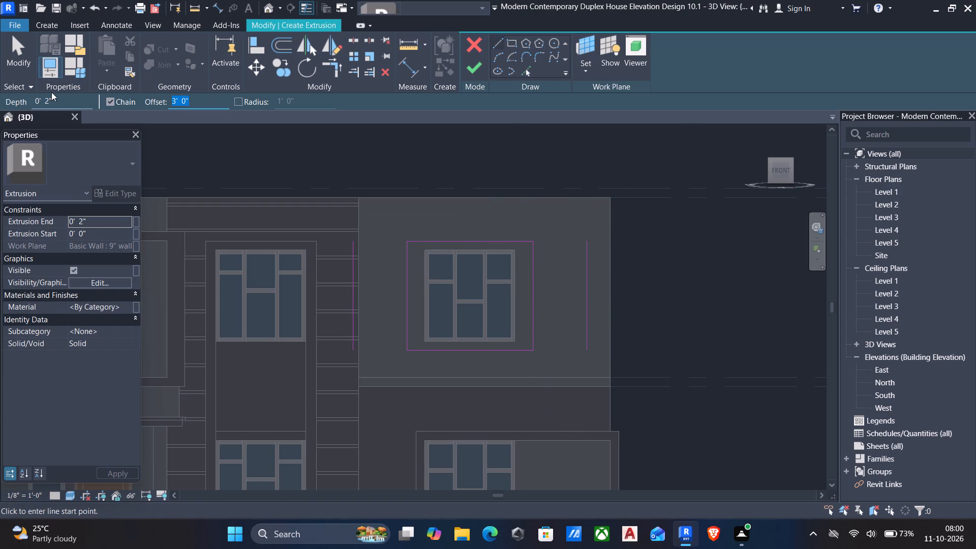
{"action": "type", "text": "2'"}
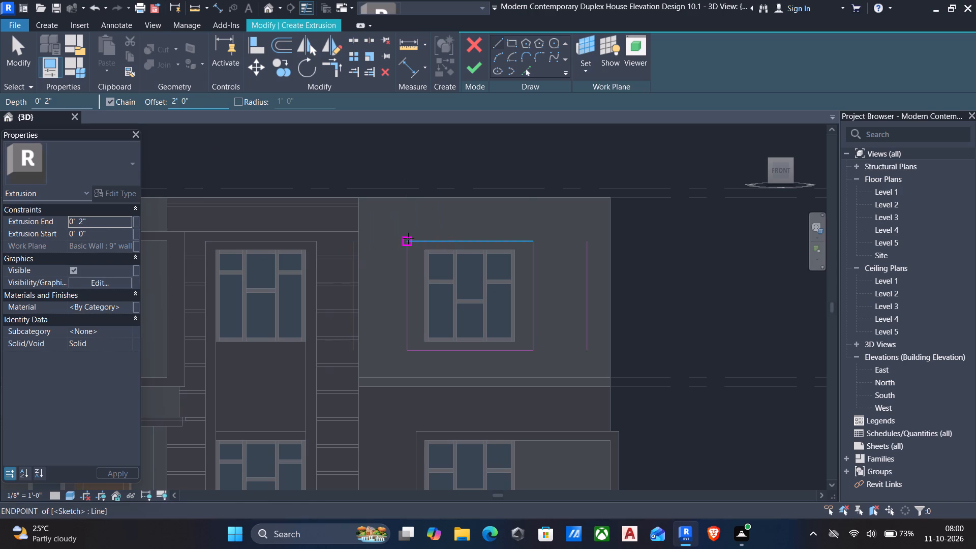
{"action": "left_click", "coordinate": [408, 238]}
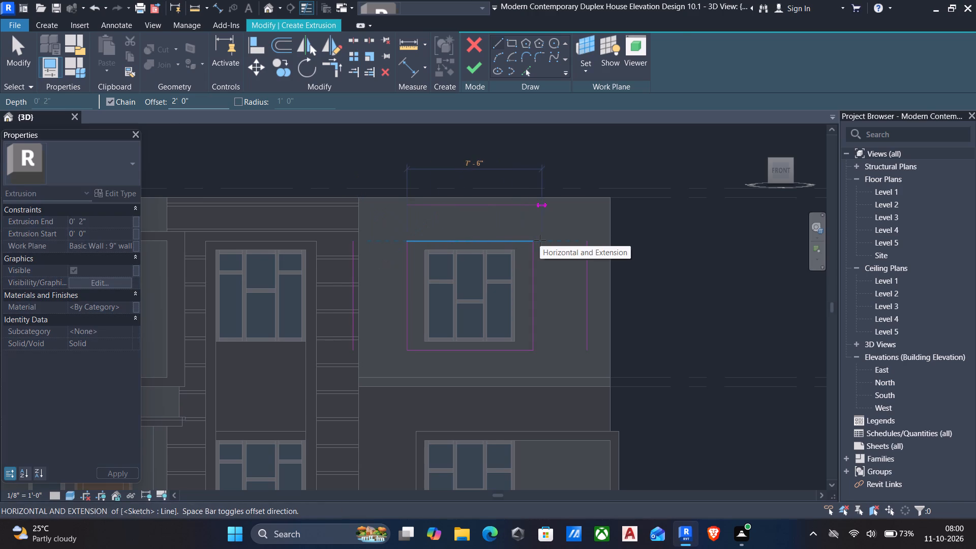
{"action": "left_click", "coordinate": [540, 240]}
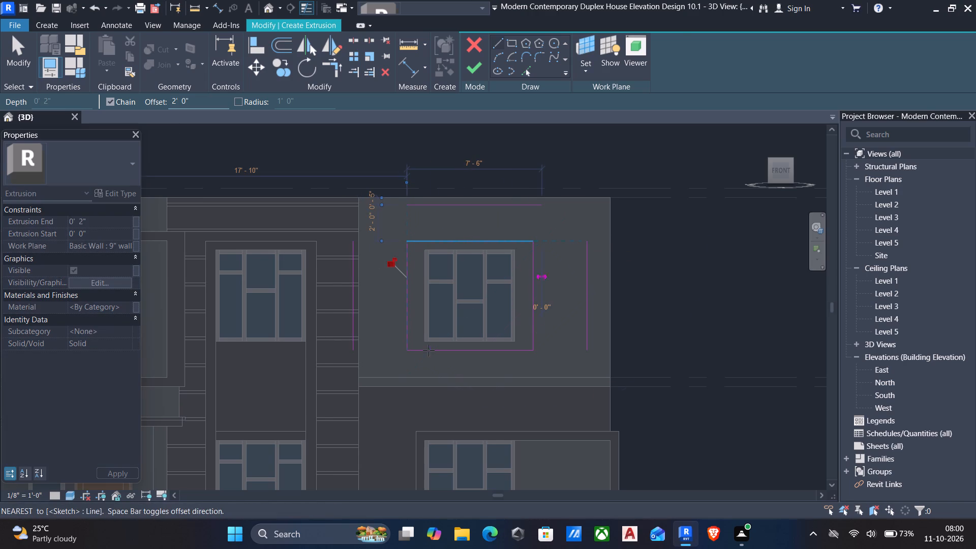
{"action": "key", "text": "Escape"}
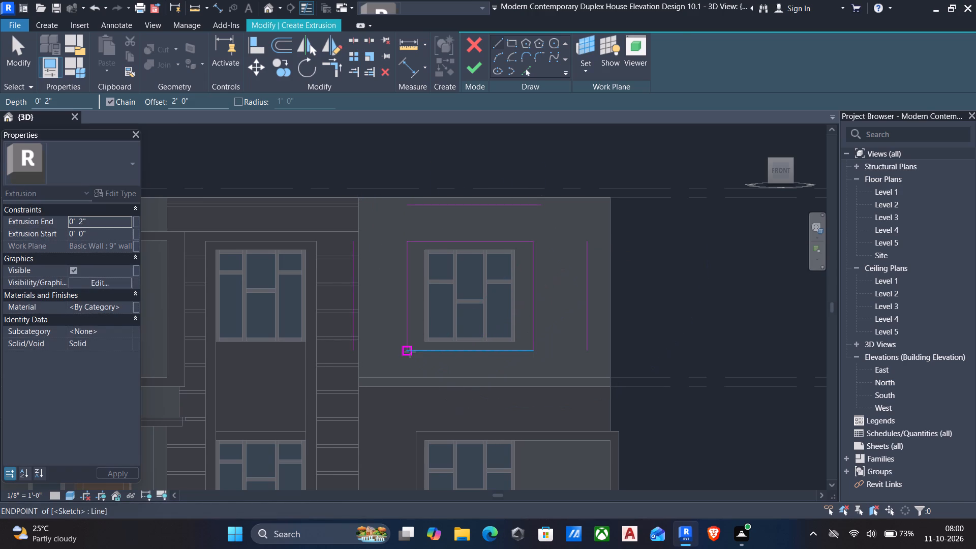
{"action": "left_click", "coordinate": [404, 350]}
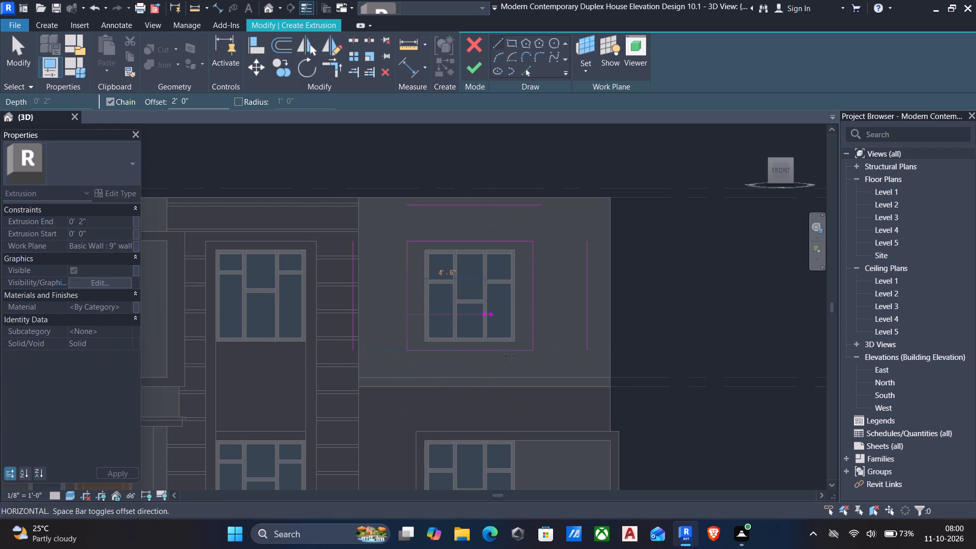
{"action": "key", "text": "space"}
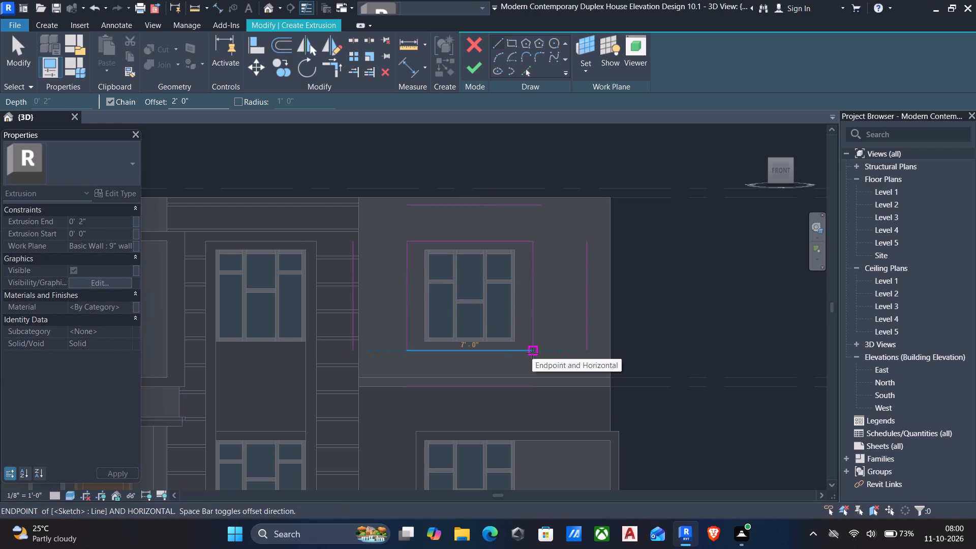
{"action": "left_click", "coordinate": [532, 353]}
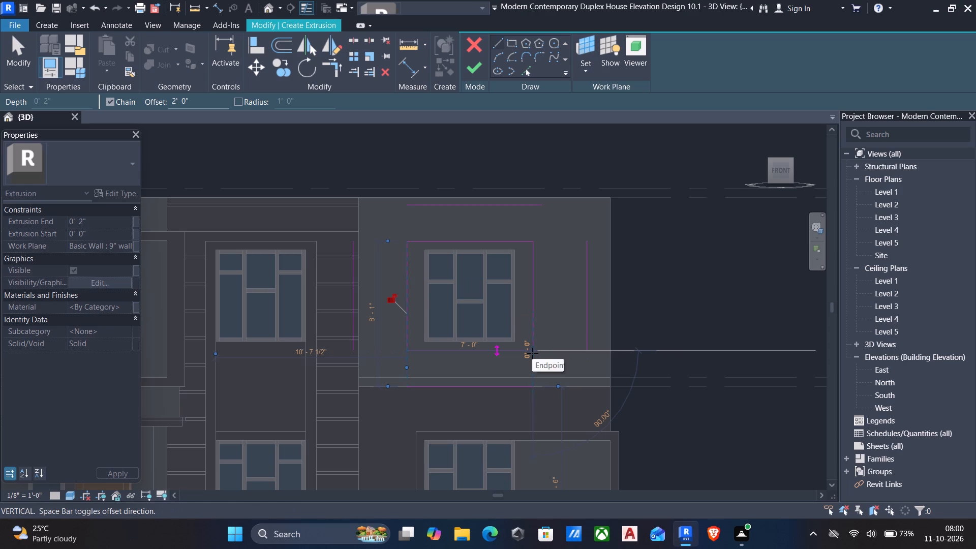
{"action": "key", "text": "Escape"}
{"action": "key", "text": "Escape"}
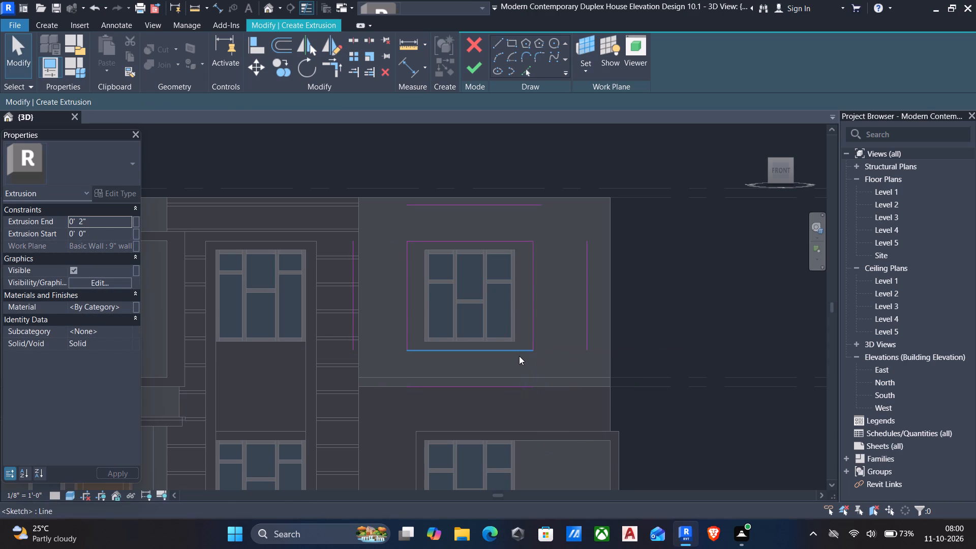
Trim and extend the four outer sketch lines to meet at all corners, closing the outer rectangle around the window loop.
{"action": "type", "text": "tr"}
{"action": "left_click", "coordinate": [442, 385]}
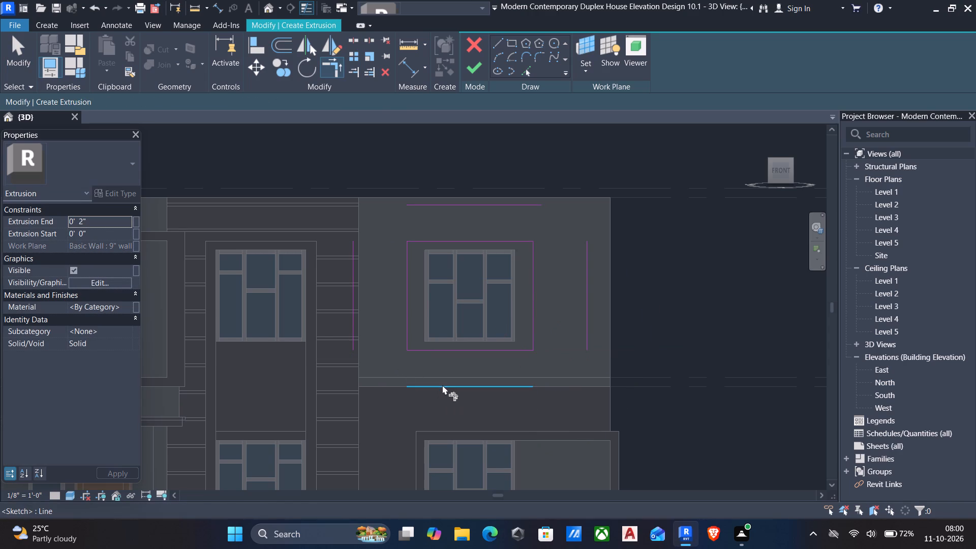
{"action": "left_click", "coordinate": [349, 329]}
{"action": "left_click", "coordinate": [489, 386]}
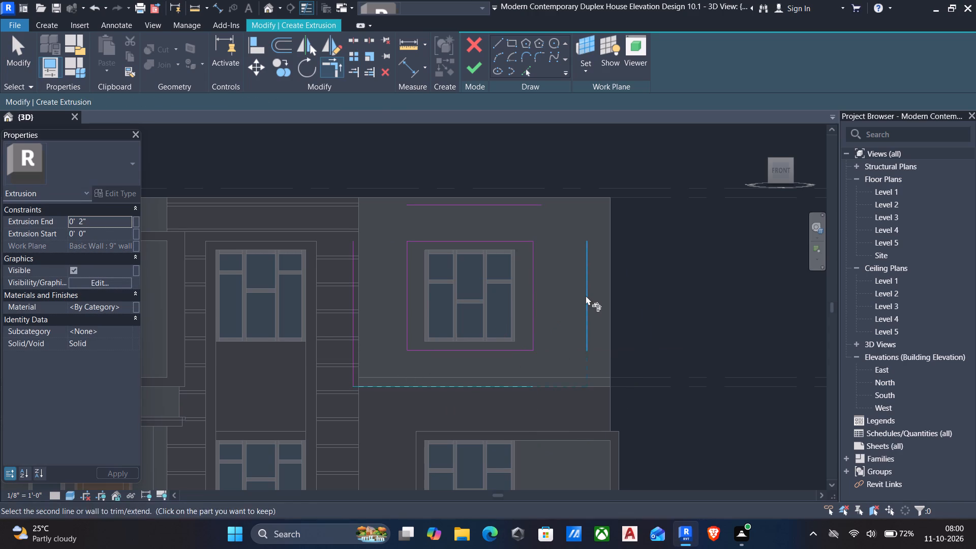
{"action": "left_click", "coordinate": [589, 290]}
{"action": "left_click", "coordinate": [589, 273]}
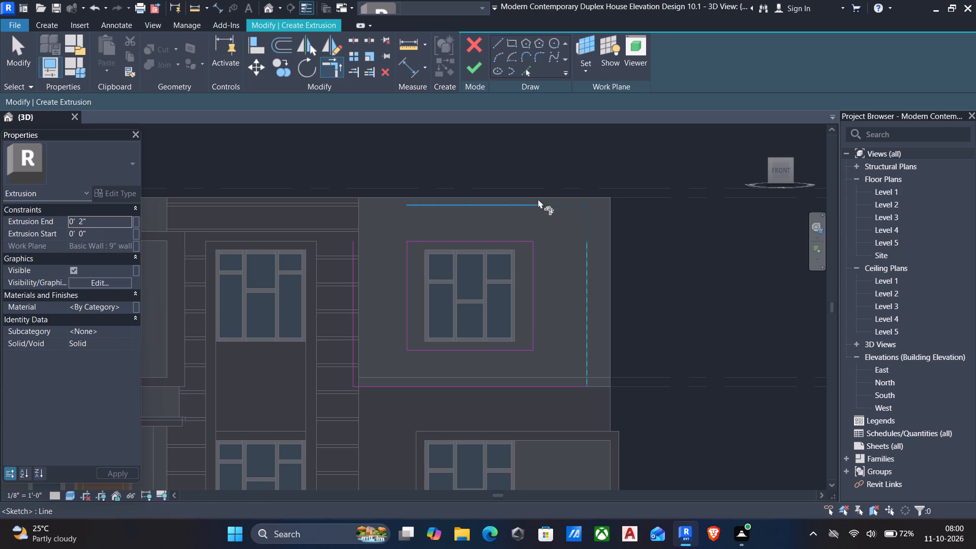
{"action": "left_click", "coordinate": [527, 206]}
{"action": "left_click", "coordinate": [480, 203]}
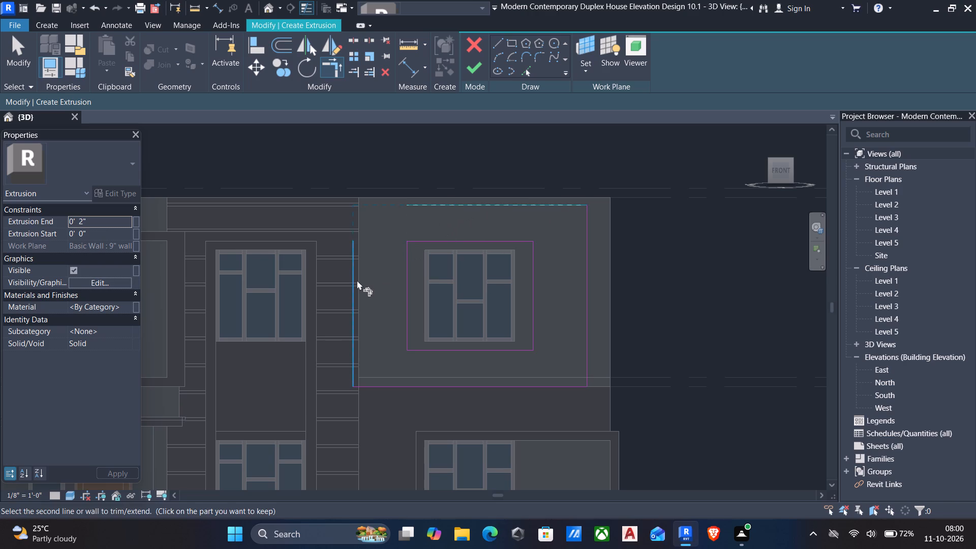
{"action": "left_click", "coordinate": [357, 280]}
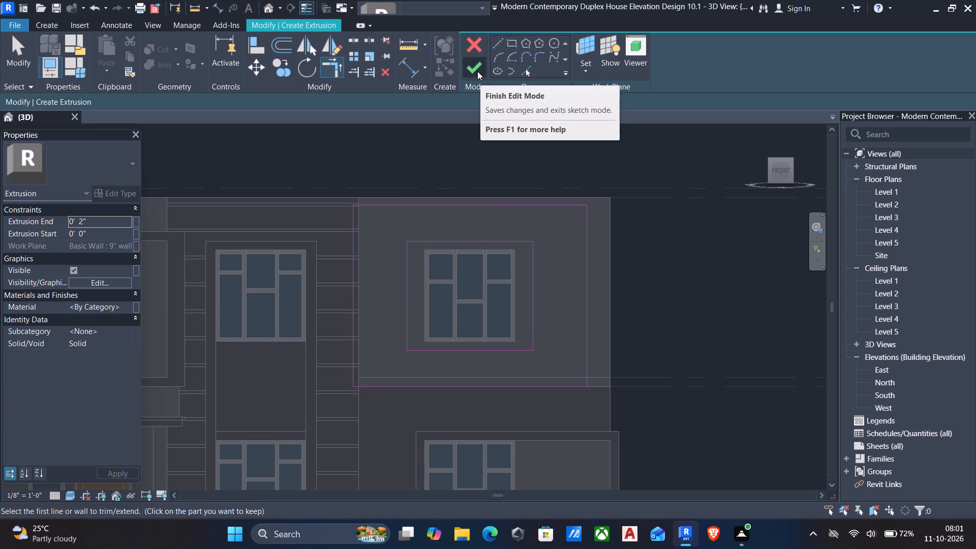
Finish the surround sketch around the upper right window and set its extrusion end to 2'.
{"action": "left_click", "coordinate": [477, 71]}
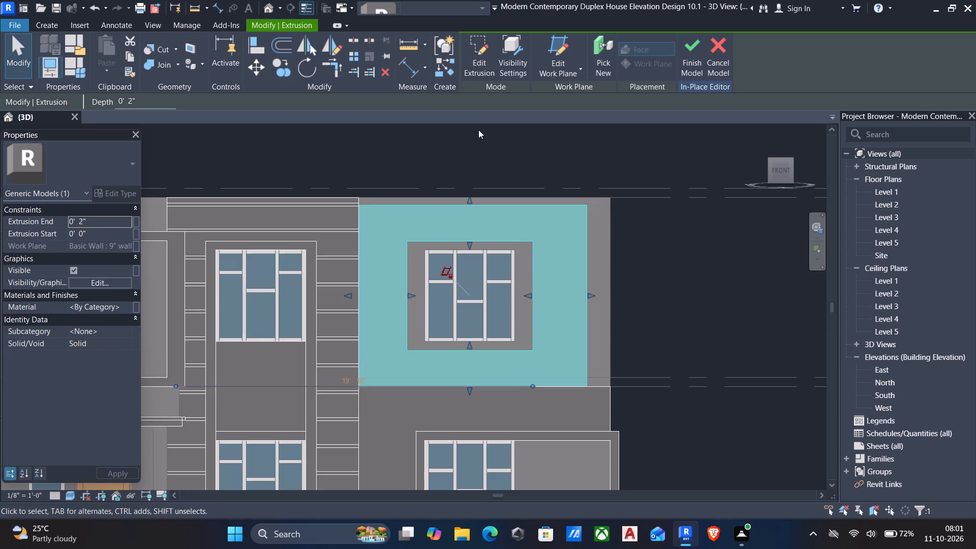
{"action": "scroll", "coordinate": [479, 134], "scroll_direction": "down", "scroll_amount": 4}
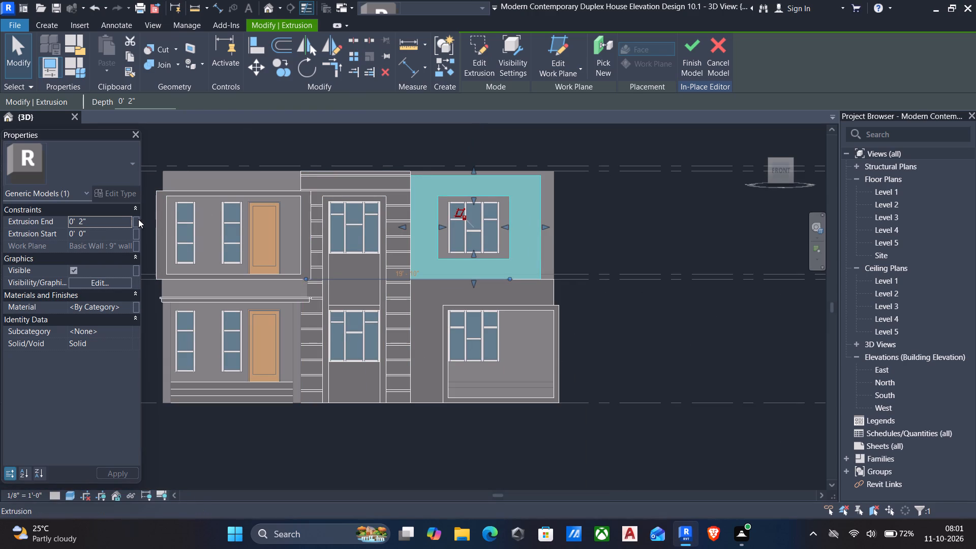
{"action": "left_click", "coordinate": [117, 217]}
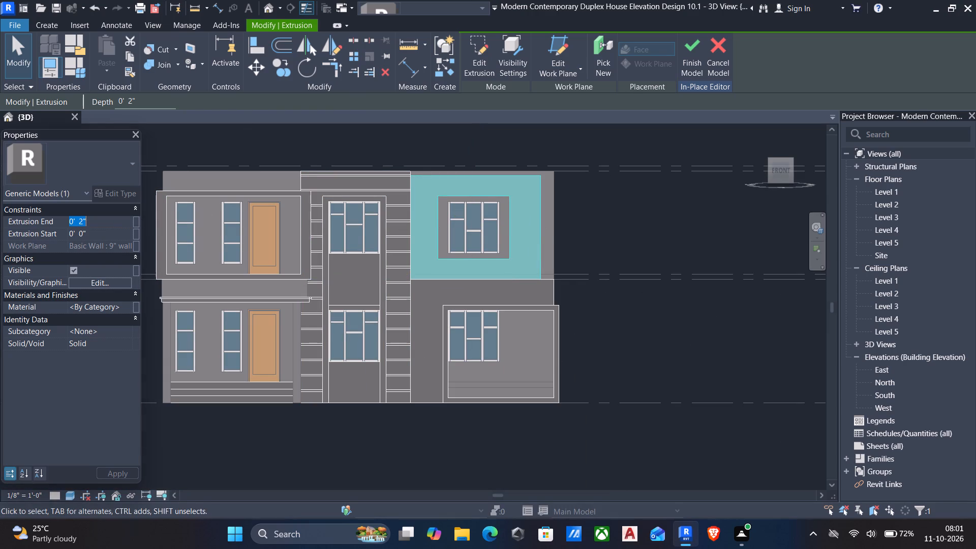
{"action": "type", "text": "2'"}
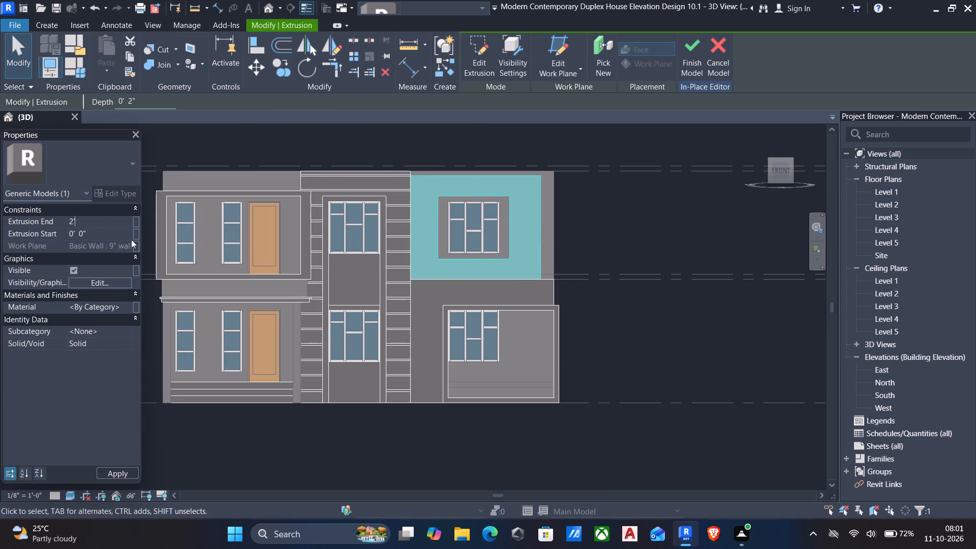
Start a new extrusion and set its work plane to the front face of the 6" floor above the lower right window.
{"action": "middle_click_drag", "start_coordinate": [332, 347], "coordinate": [340, 362], "text": "shift"}
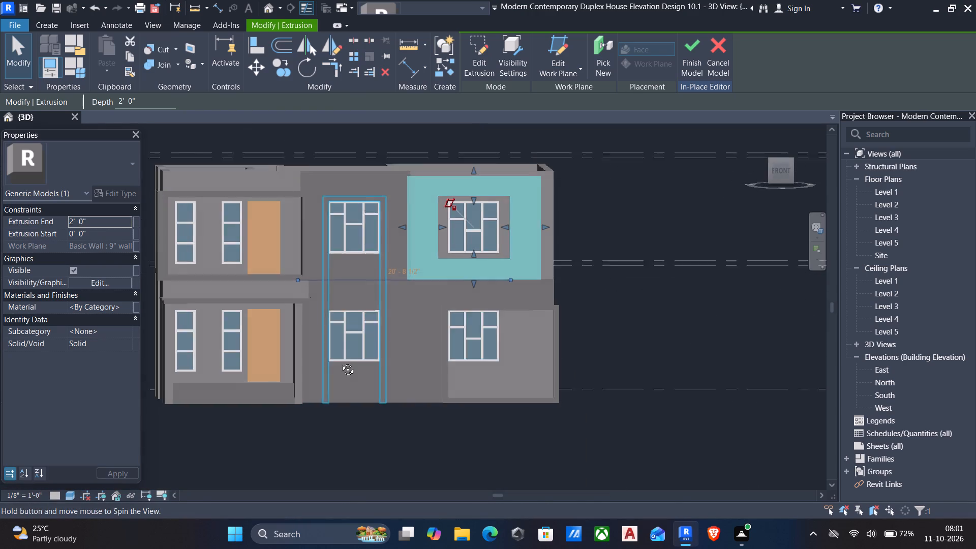
{"action": "middle_click_drag", "start_coordinate": [340, 362], "coordinate": [441, 408], "text": "shift"}
{"action": "middle_click_drag", "start_coordinate": [447, 394], "coordinate": [380, 317]}
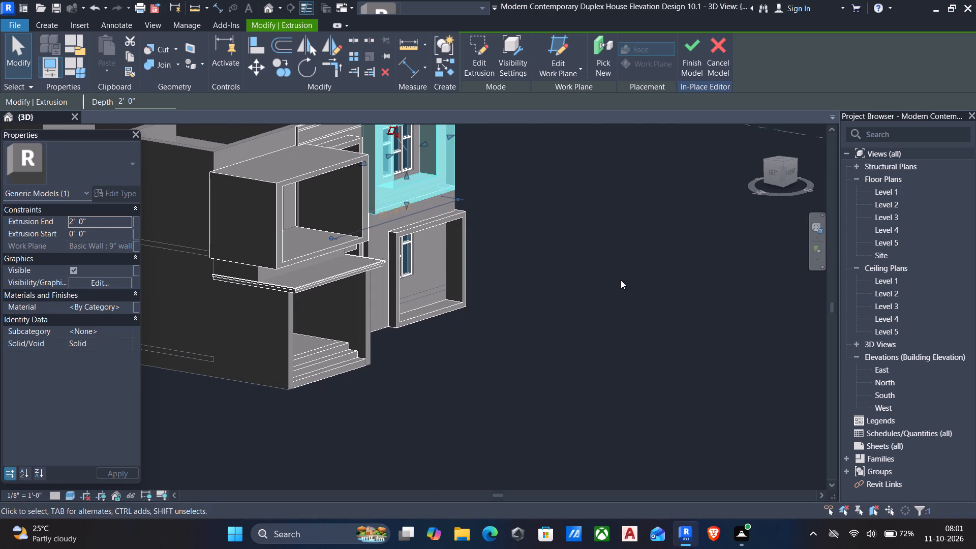
{"action": "middle_click_drag", "start_coordinate": [621, 280], "coordinate": [664, 358]}
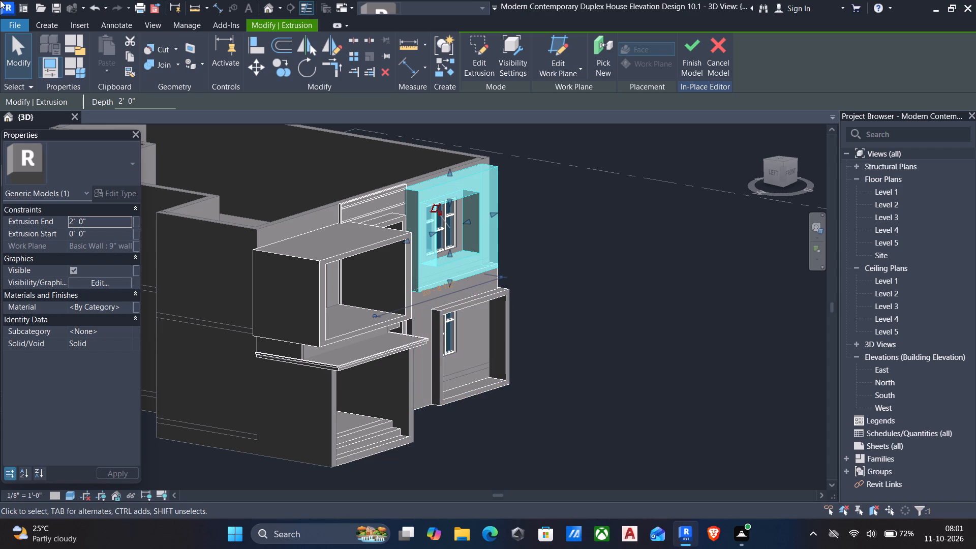
{"action": "left_click", "coordinate": [49, 28]}
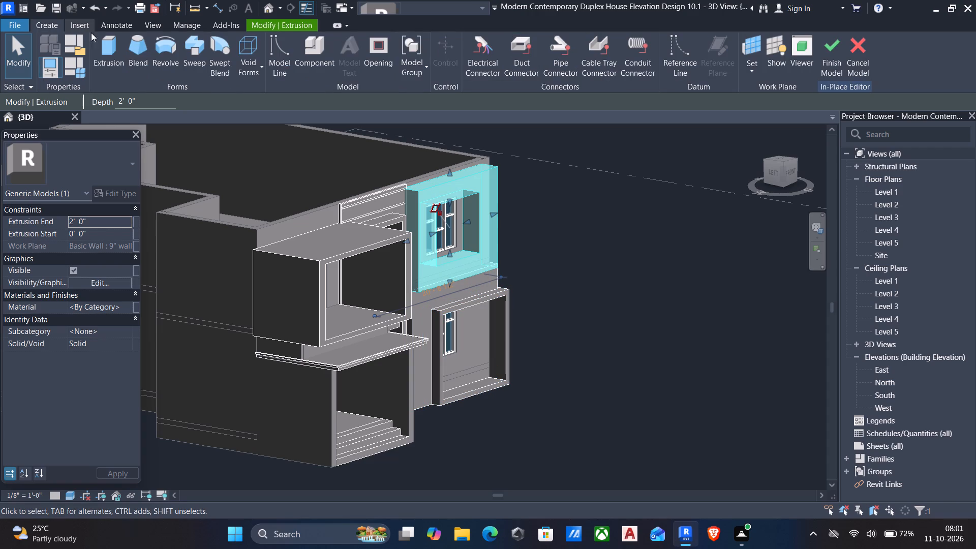
{"action": "left_click", "coordinate": [107, 47]}
{"action": "left_click", "coordinate": [588, 71]}
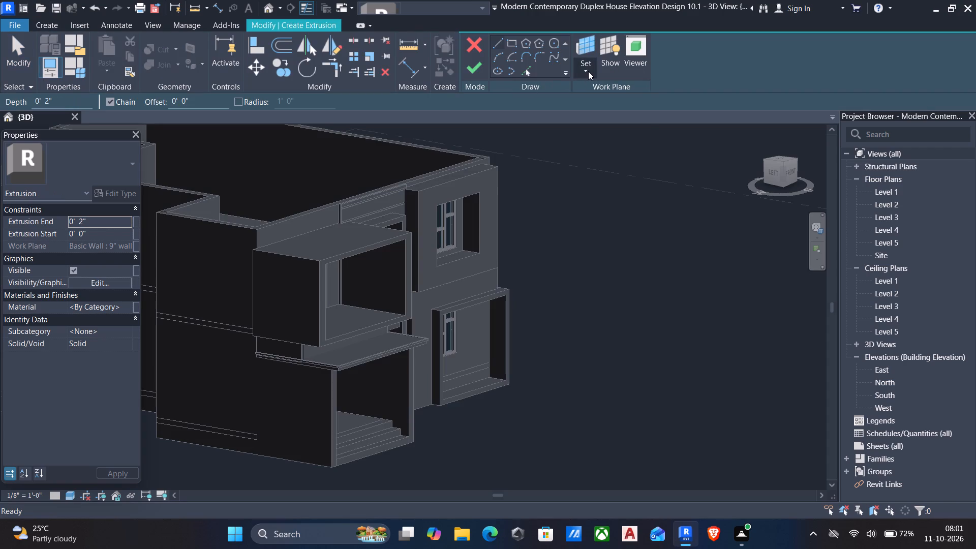
{"action": "left_click", "coordinate": [602, 120]}
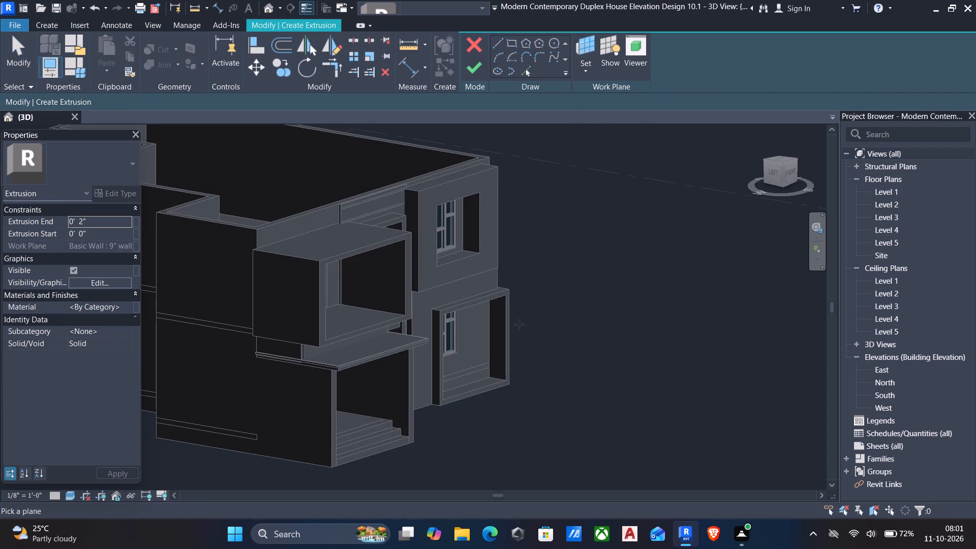
{"action": "middle_click_drag", "start_coordinate": [519, 325], "coordinate": [458, 313], "text": "shift"}
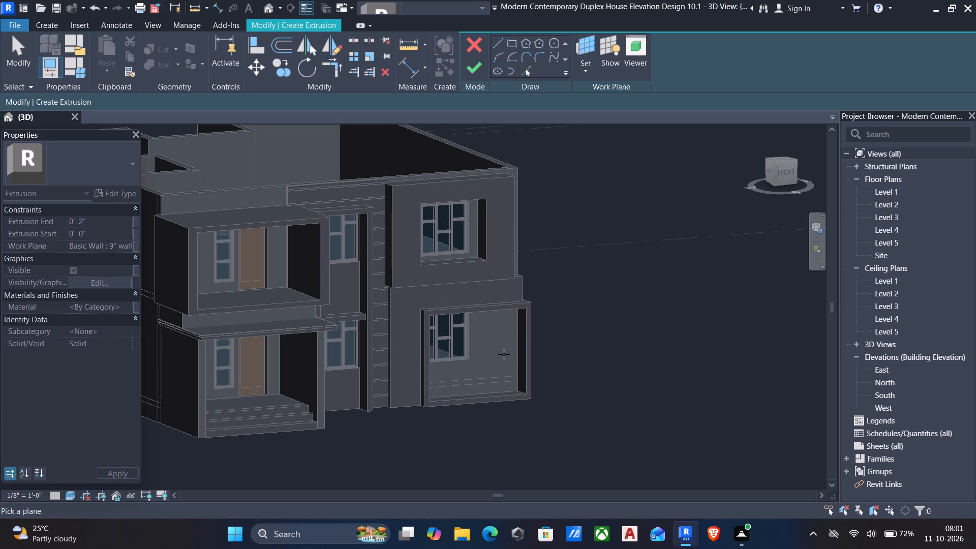
{"action": "middle_click_drag", "start_coordinate": [509, 338], "coordinate": [442, 359], "text": "shift"}
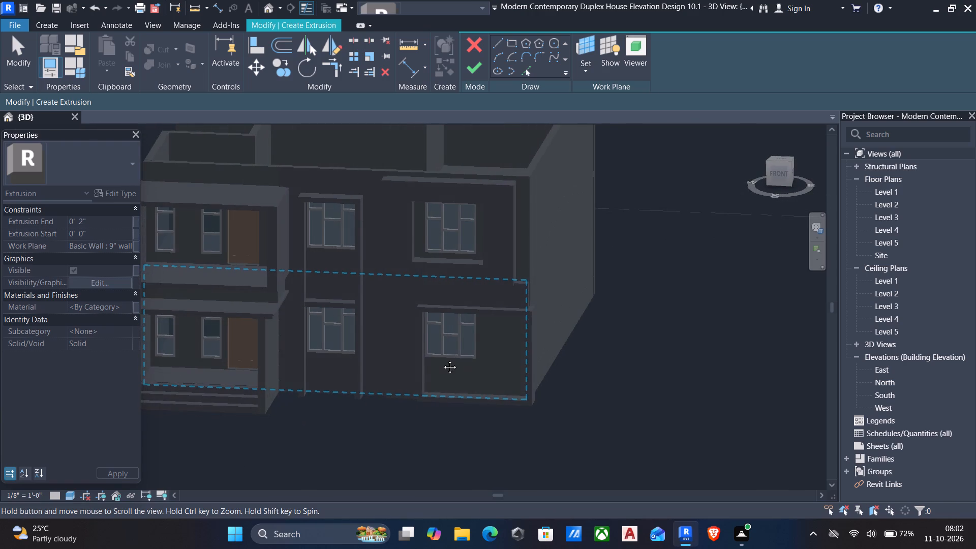
{"action": "middle_click_drag", "start_coordinate": [442, 359], "coordinate": [457, 307], "text": "shift"}
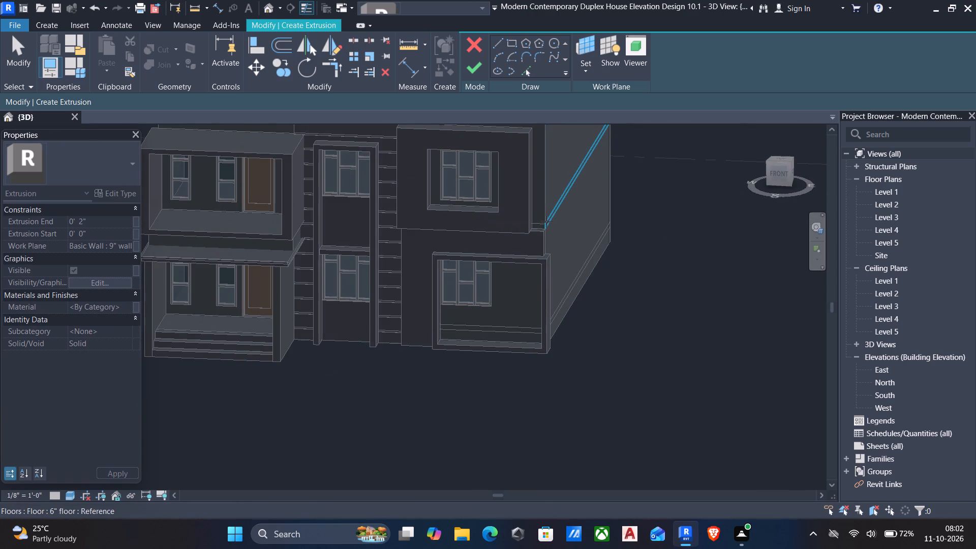
{"action": "scroll", "coordinate": [546, 222], "scroll_direction": "up", "scroll_amount": 6}
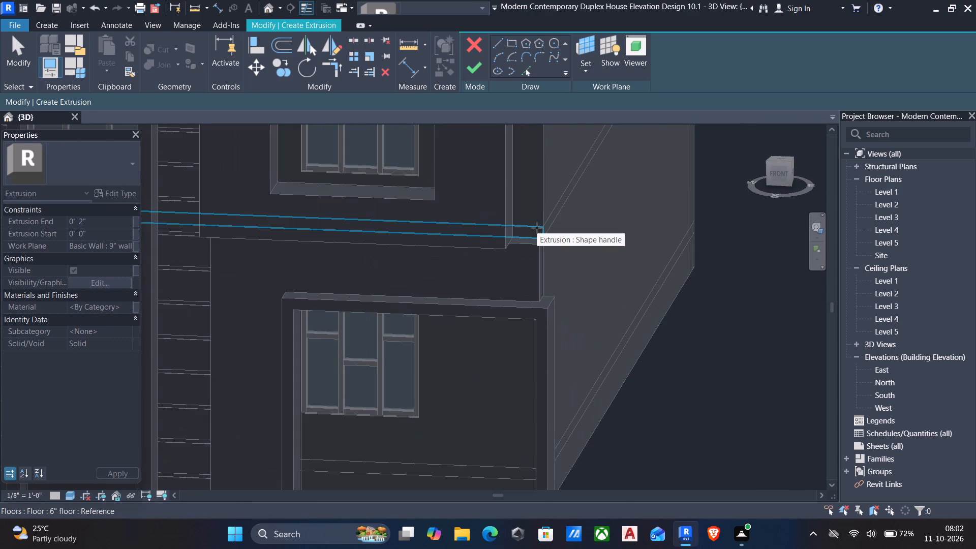
{"action": "left_click", "coordinate": [537, 228]}
Sketch a rectangle about 5'-3 1/2" by 8'-6" between the lower right window and the inner edge of its surrounding frame.
{"action": "middle_click_drag", "start_coordinate": [443, 341], "coordinate": [476, 230]}
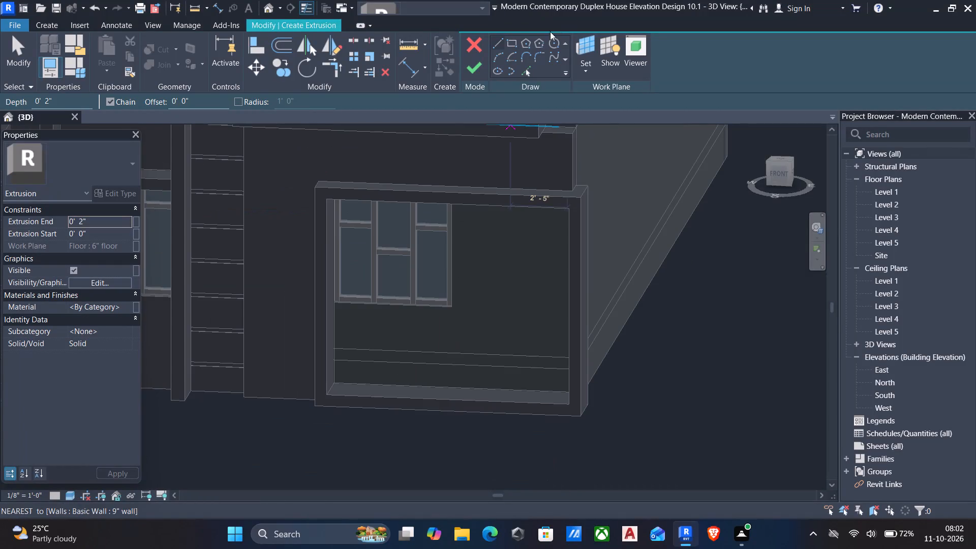
{"action": "left_click", "coordinate": [508, 43]}
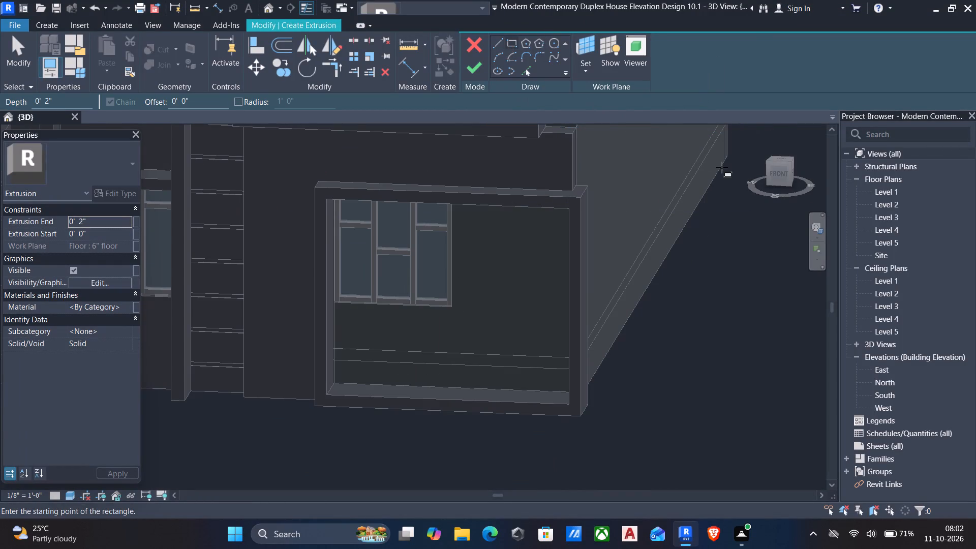
{"action": "left_click", "coordinate": [775, 172]}
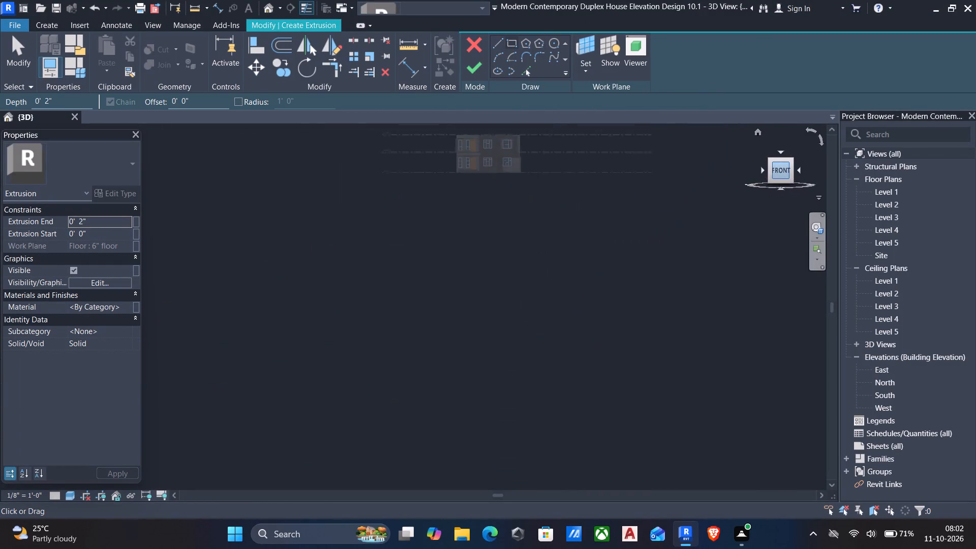
{"action": "scroll", "coordinate": [404, 333], "scroll_direction": "up", "scroll_amount": 11}
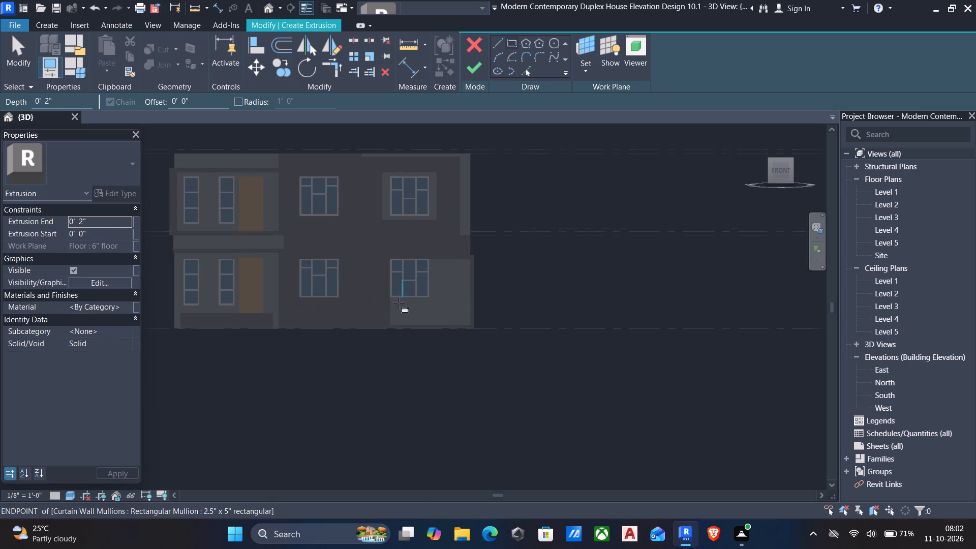
{"action": "scroll", "coordinate": [445, 251], "scroll_direction": "up", "scroll_amount": 5}
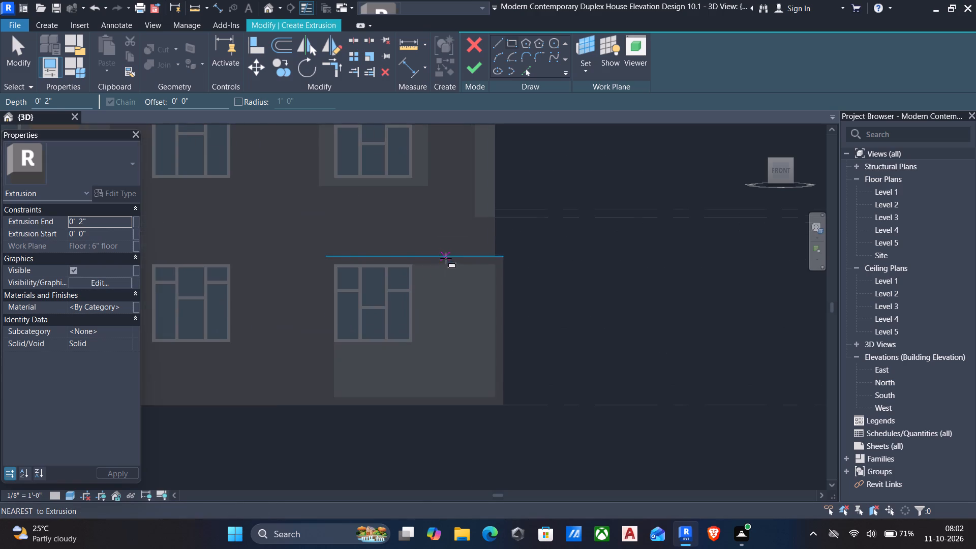
{"action": "scroll", "coordinate": [448, 309], "scroll_direction": "up", "scroll_amount": 5}
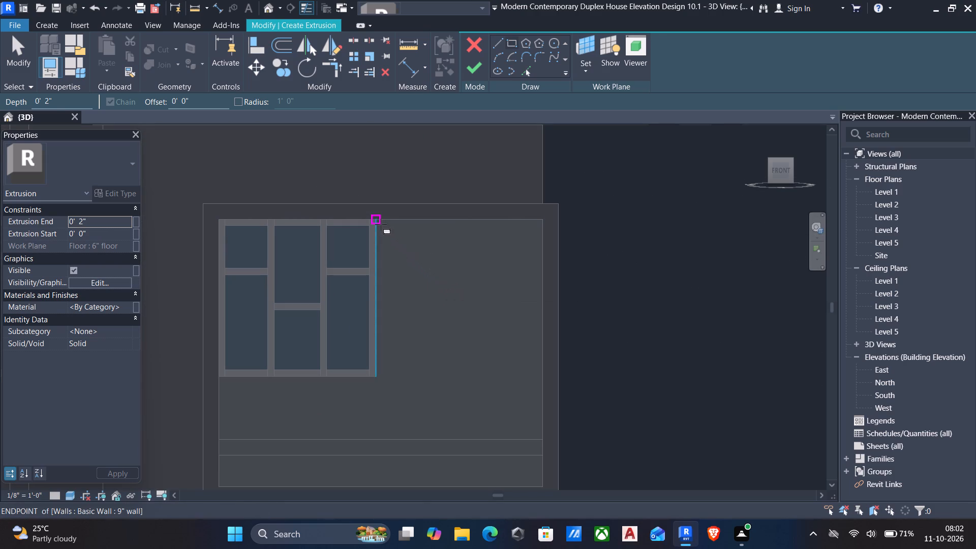
{"action": "left_click", "coordinate": [381, 224]}
{"action": "middle_click_drag", "start_coordinate": [460, 341], "coordinate": [464, 284]}
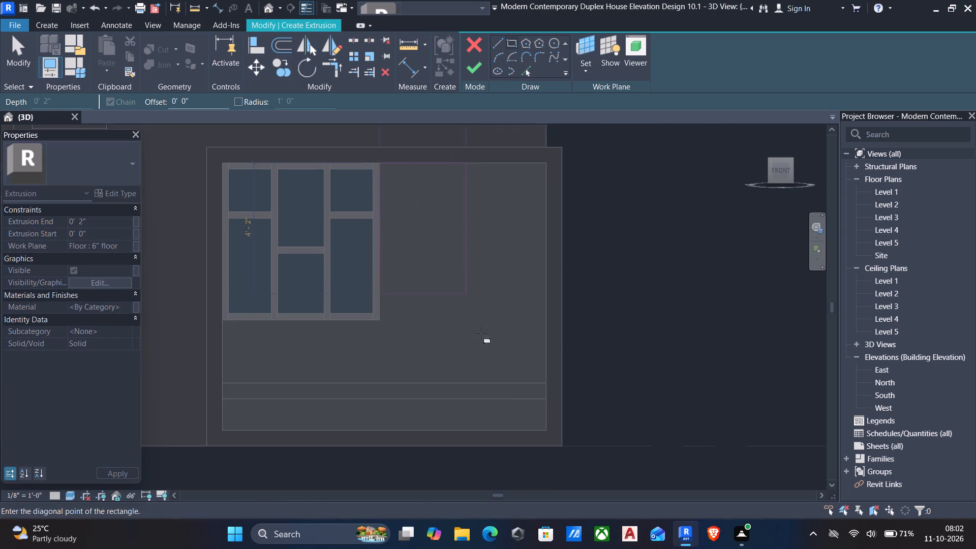
{"action": "left_click", "coordinate": [546, 433]}
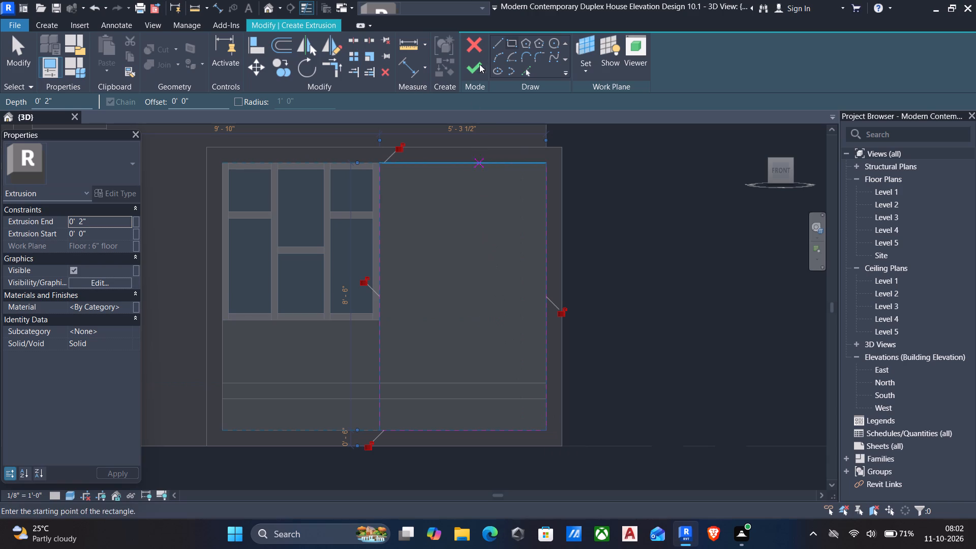
Sketch a second rectangle 5' wide below the lower right window, reaching down to the frame's inner bottom edge.
{"action": "left_click", "coordinate": [511, 42]}
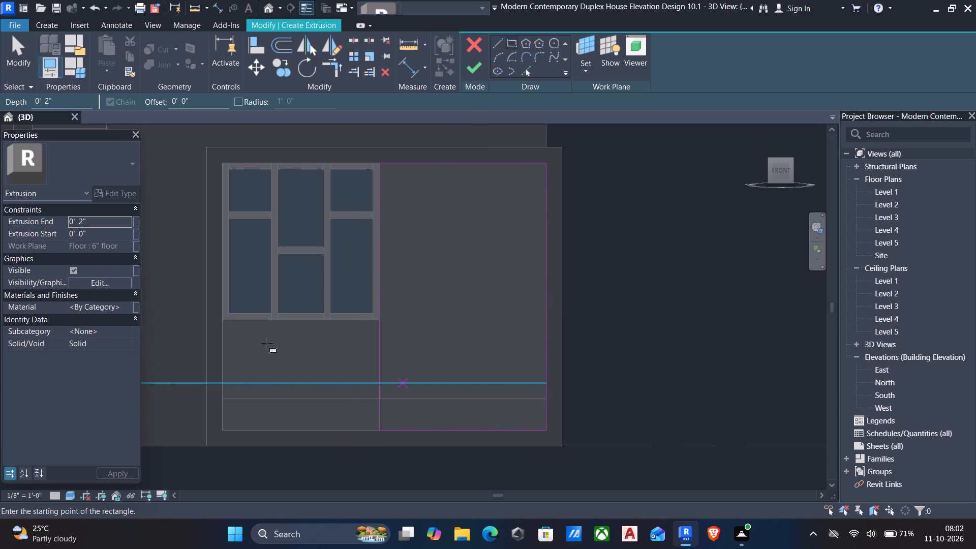
{"action": "left_click", "coordinate": [219, 323]}
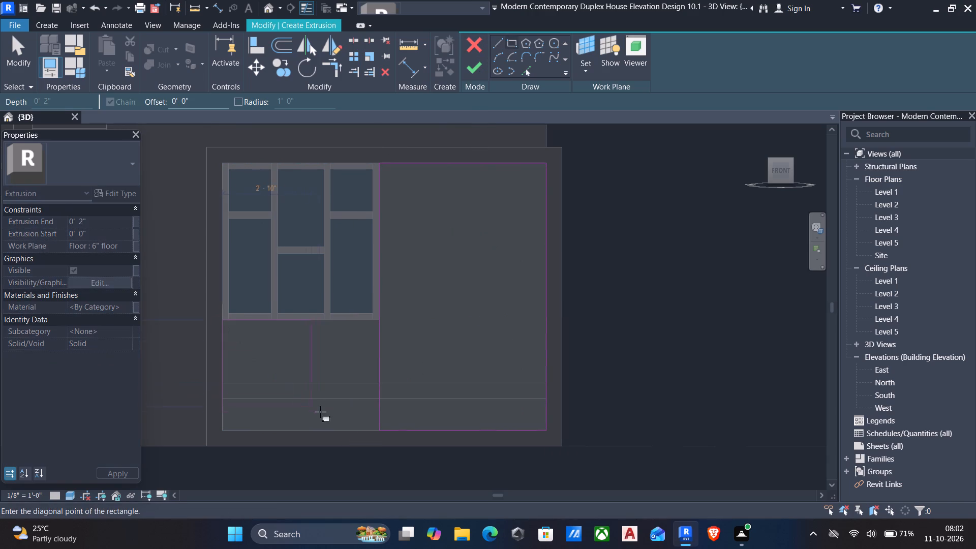
{"action": "left_click", "coordinate": [378, 425]}
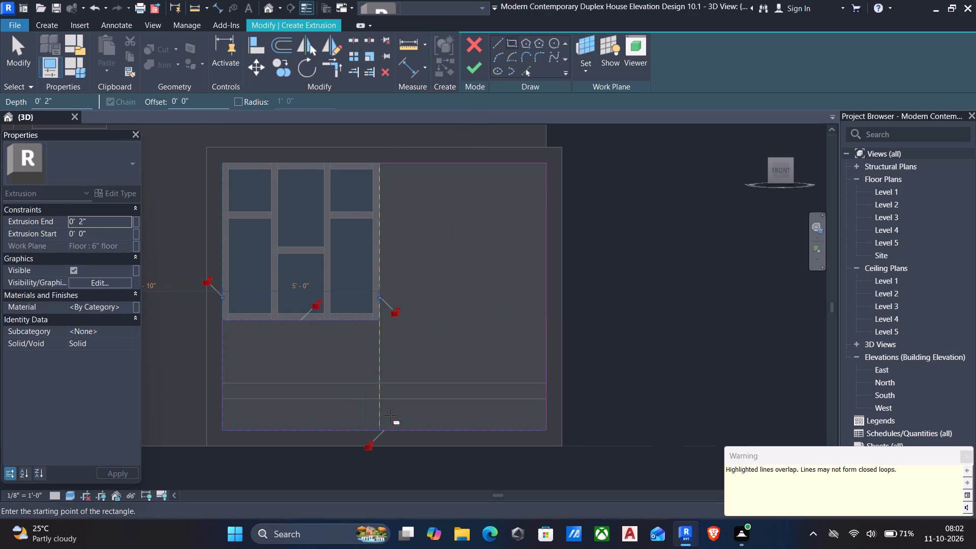
{"action": "key", "text": "Escape"}
{"action": "key", "text": "Escape"}
Remove the shared line between the two rectangles by splitting and trimming, and finish the L-shaped sketch as a 2" extrusion.
{"action": "left_click", "coordinate": [379, 353]}
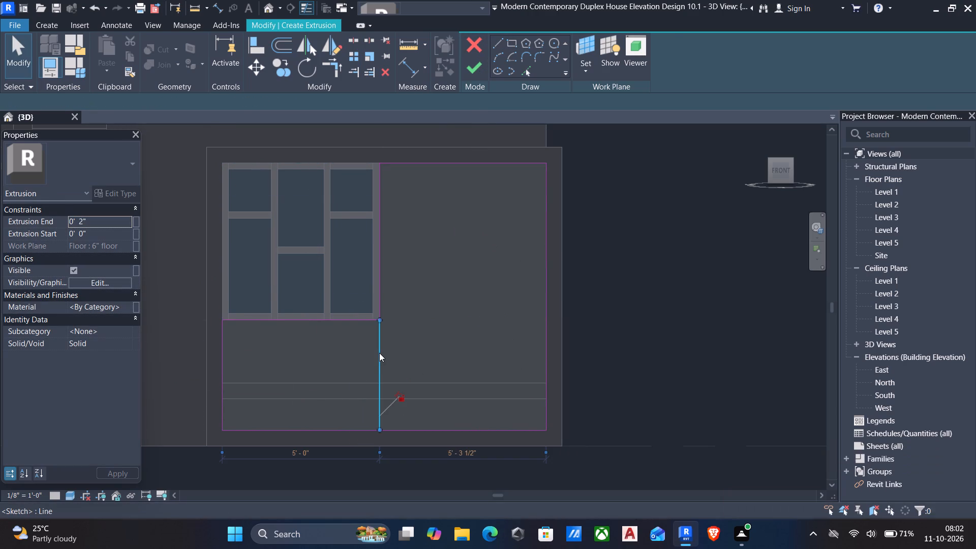
{"action": "key", "text": "Delete"}
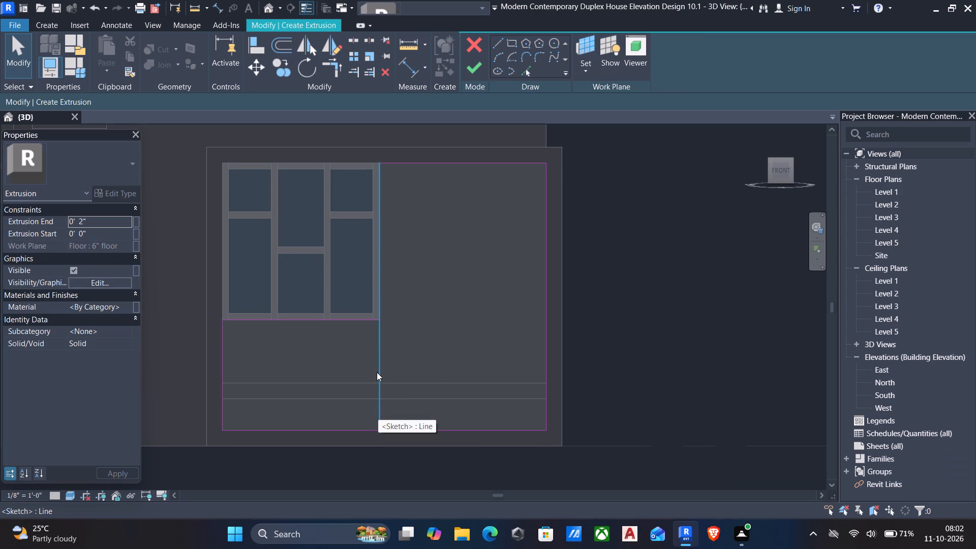
{"action": "type", "text": "sl"}
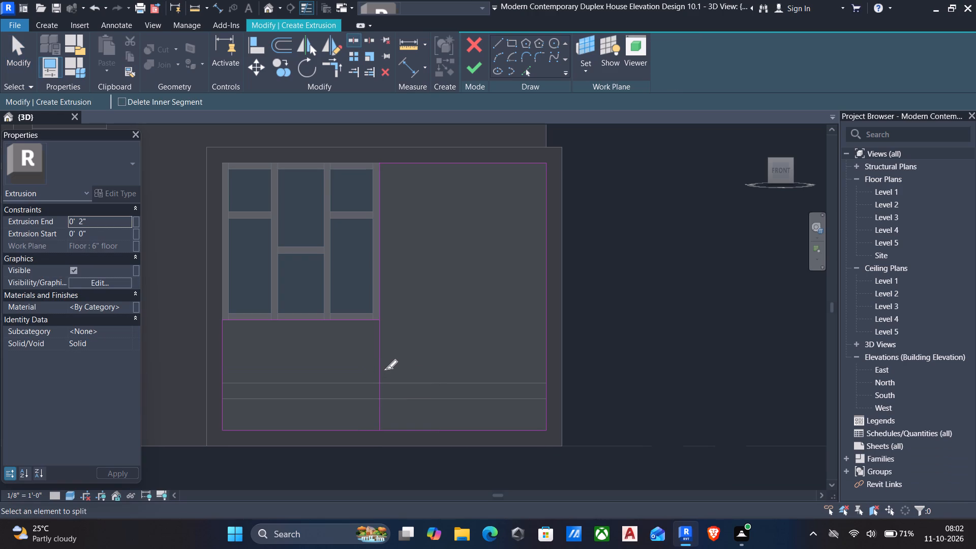
{"action": "left_click", "coordinate": [383, 370]}
{"action": "key", "text": "Escape"}
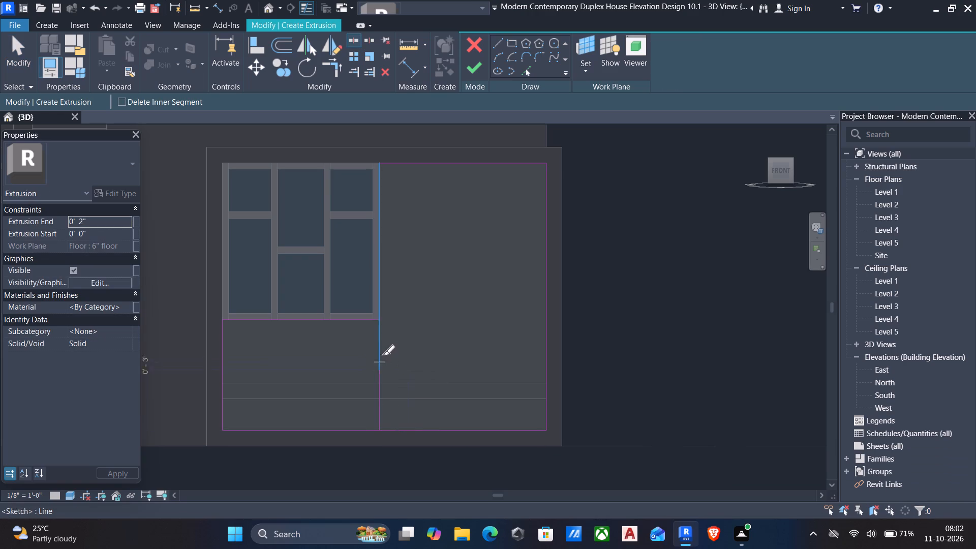
{"action": "key", "text": "Escape"}
{"action": "type", "text": "tr"}
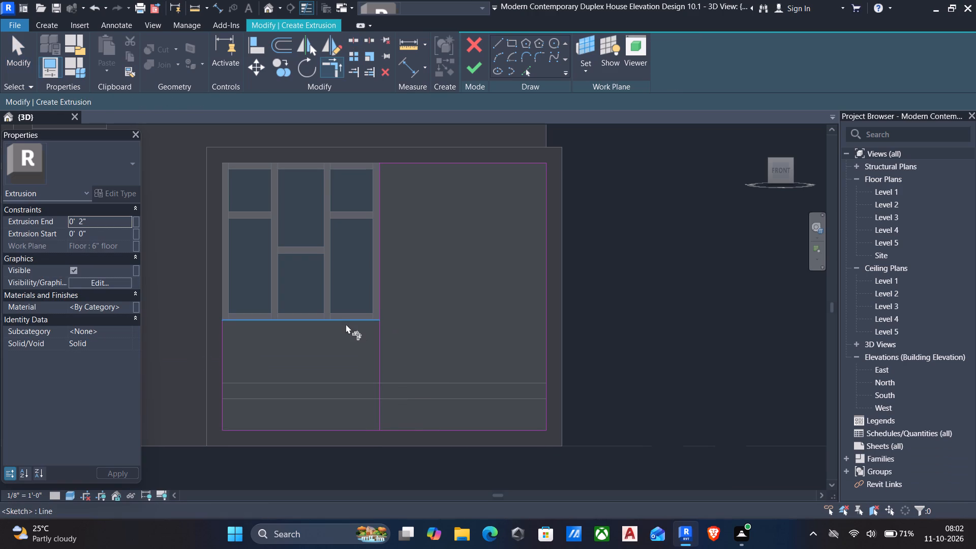
{"action": "left_click", "coordinate": [346, 324]}
{"action": "left_click", "coordinate": [379, 267]}
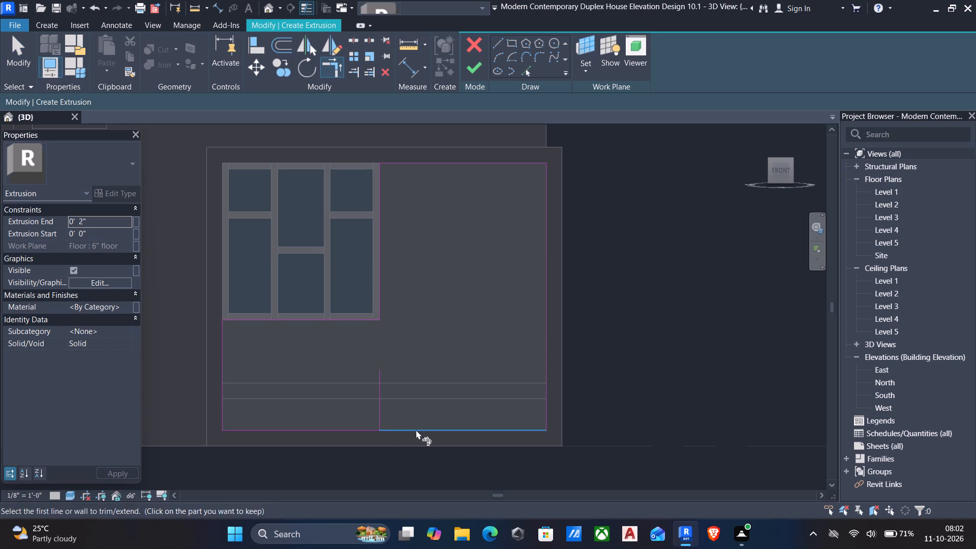
{"action": "key", "text": "Escape"}
{"action": "left_click_drag", "start_coordinate": [401, 410], "coordinate": [366, 391]}
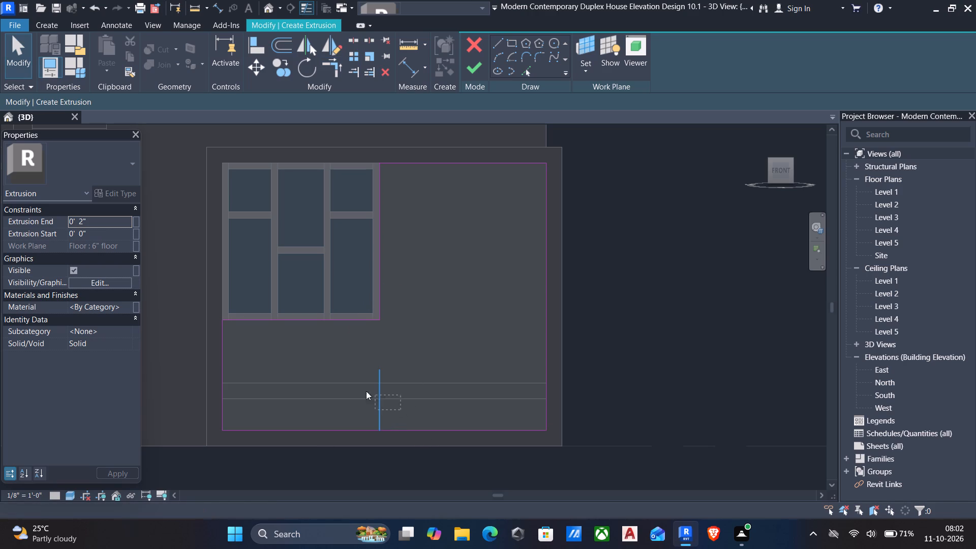
{"action": "left_click_drag", "start_coordinate": [366, 391], "coordinate": [339, 381]}
{"action": "key", "text": "Delete"}
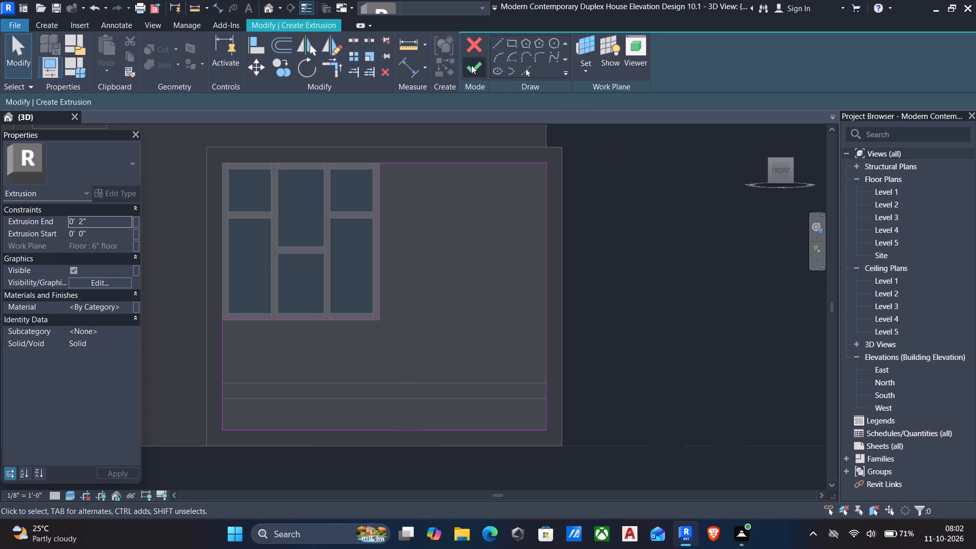
{"action": "left_click", "coordinate": [471, 65]}
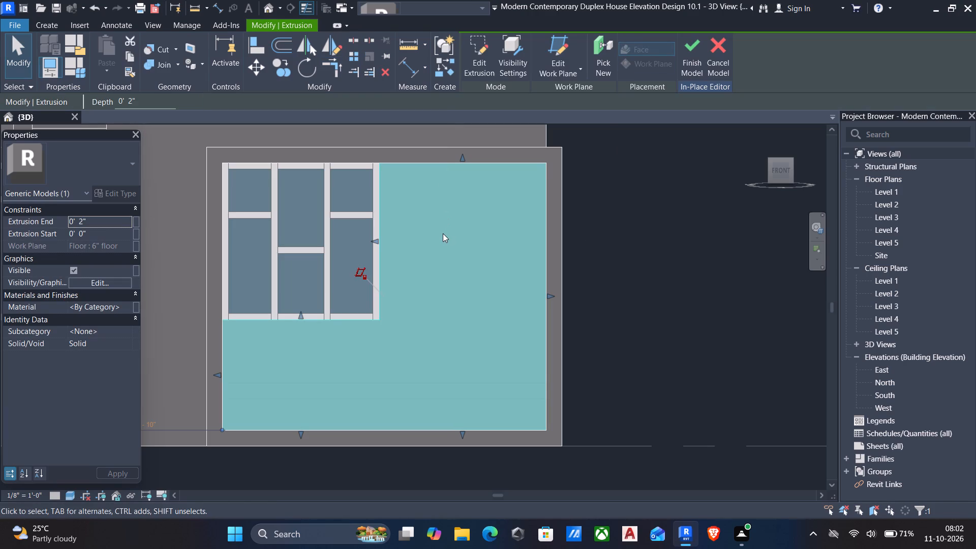
Start a new extrusion and set its work plane to the front face of the 6" floor below the upper right window.
{"action": "middle_click_drag", "start_coordinate": [443, 234], "coordinate": [464, 364]}
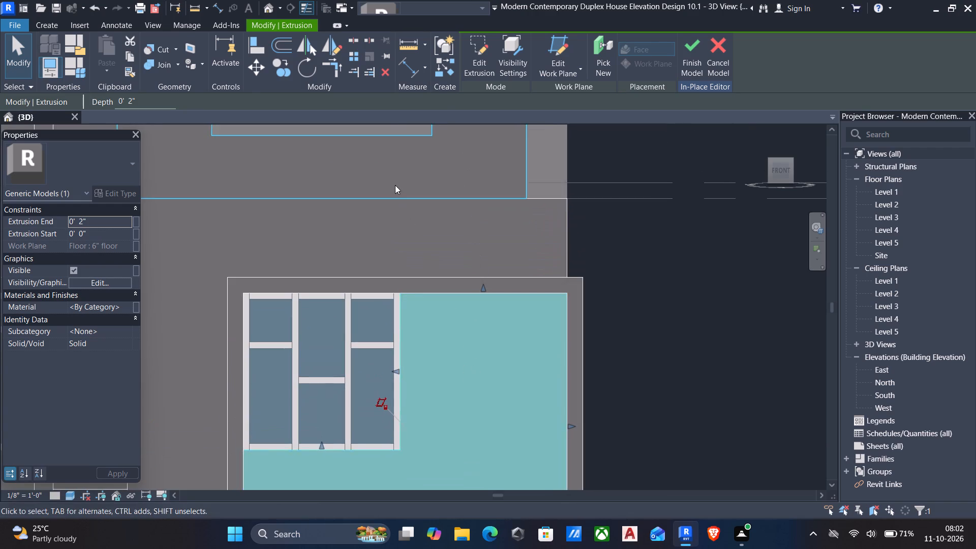
{"action": "middle_click_drag", "start_coordinate": [395, 185], "coordinate": [416, 360]}
{"action": "middle_click_drag", "start_coordinate": [403, 152], "coordinate": [448, 275]}
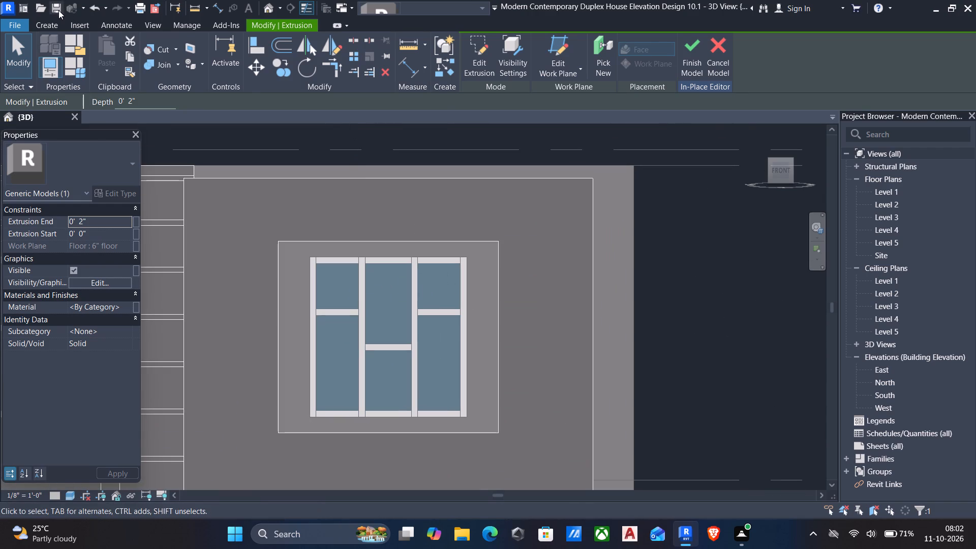
{"action": "left_click", "coordinate": [39, 23]}
{"action": "left_click", "coordinate": [104, 47]}
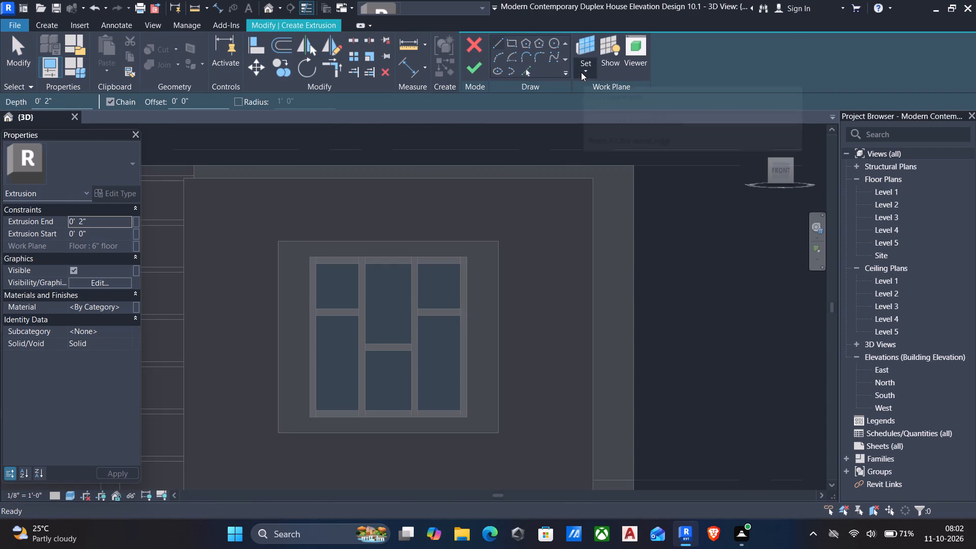
{"action": "left_click", "coordinate": [581, 72]}
{"action": "left_click", "coordinate": [614, 118]}
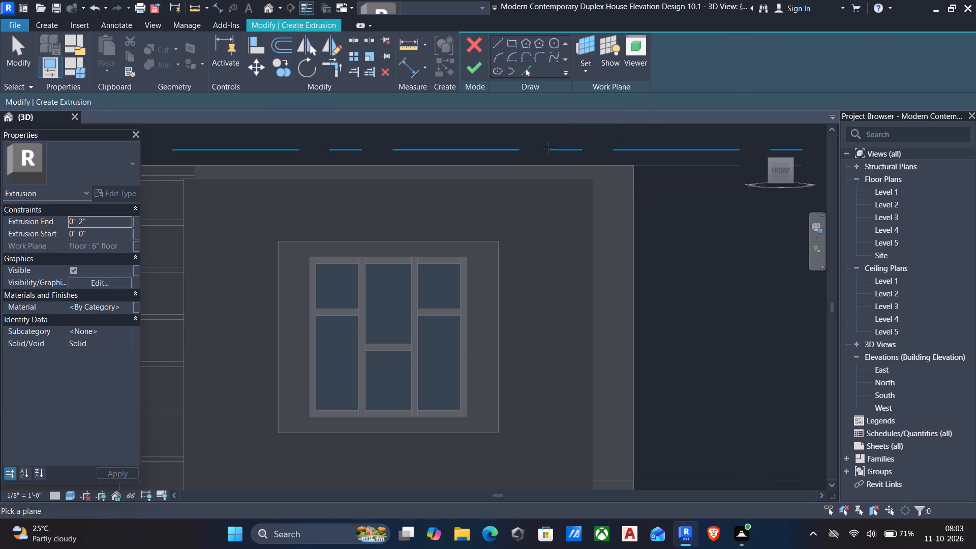
{"action": "scroll", "coordinate": [549, 171], "scroll_direction": "down", "scroll_amount": 6}
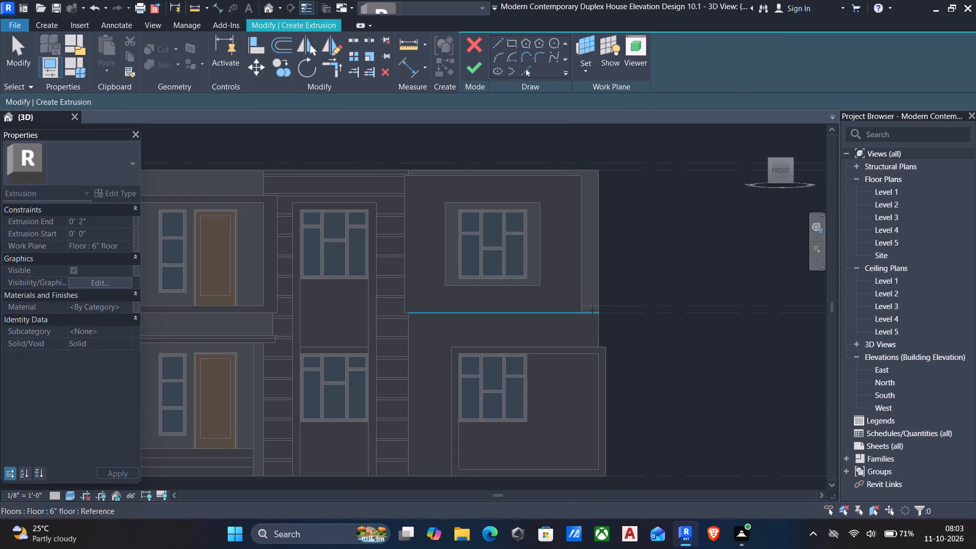
{"action": "middle_click_drag", "start_coordinate": [592, 310], "coordinate": [571, 341]}
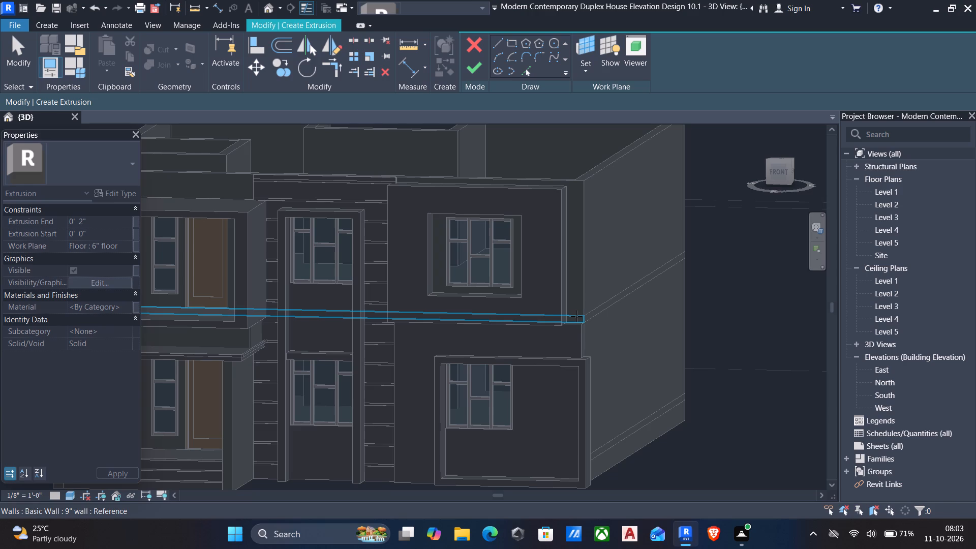
{"action": "left_click", "coordinate": [576, 316]}
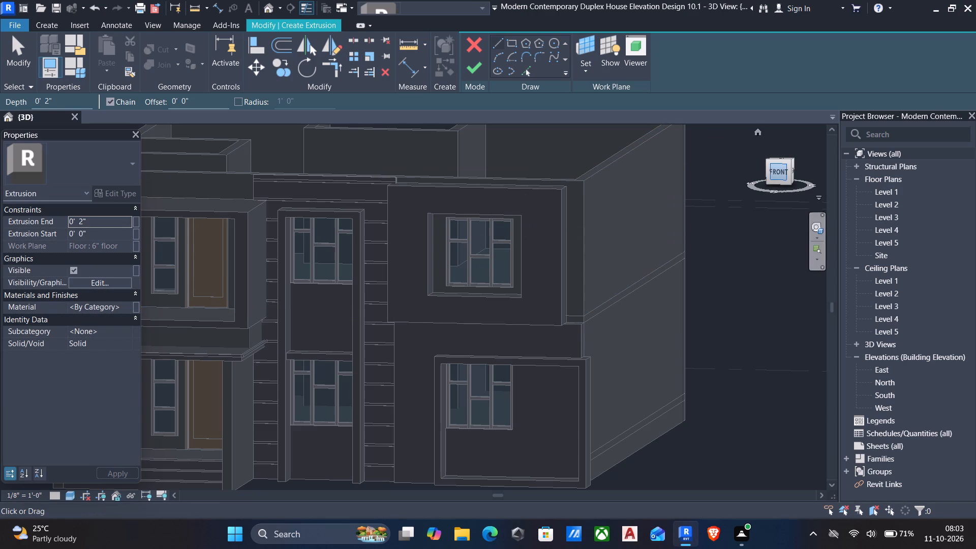
{"action": "left_click", "coordinate": [776, 169]}
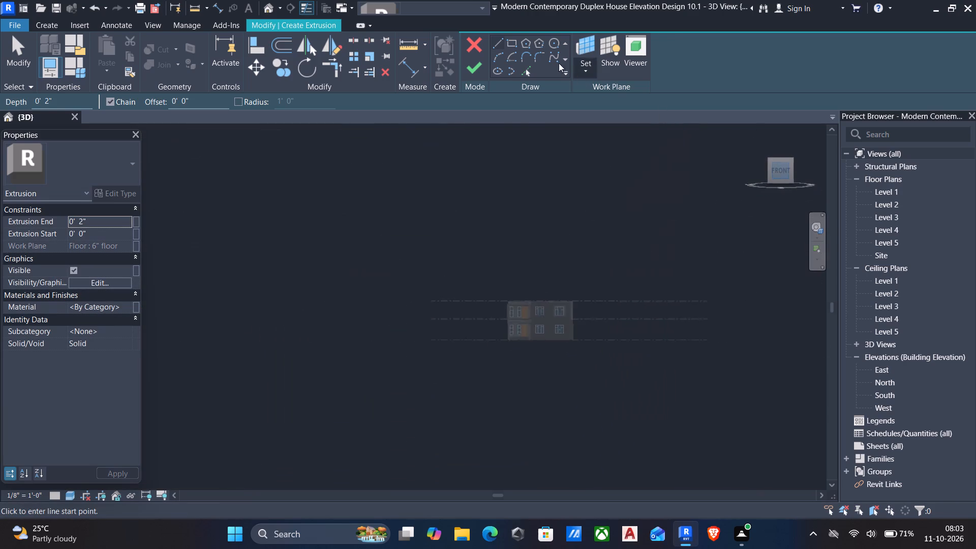
Sketch a rectangle about 5'-1" high along the outer edge of the upper right window.
{"action": "left_click", "coordinate": [508, 40]}
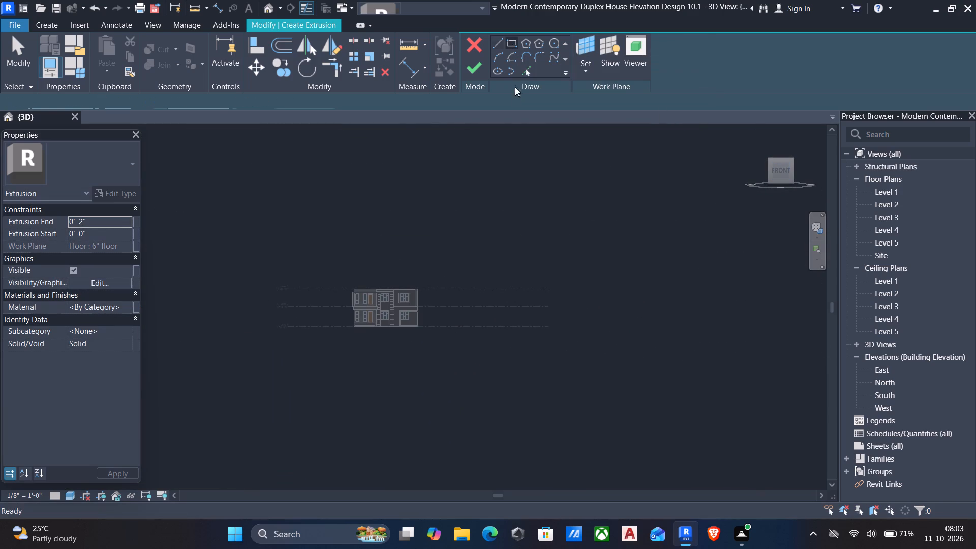
{"action": "scroll", "coordinate": [398, 296], "scroll_direction": "up", "scroll_amount": 11}
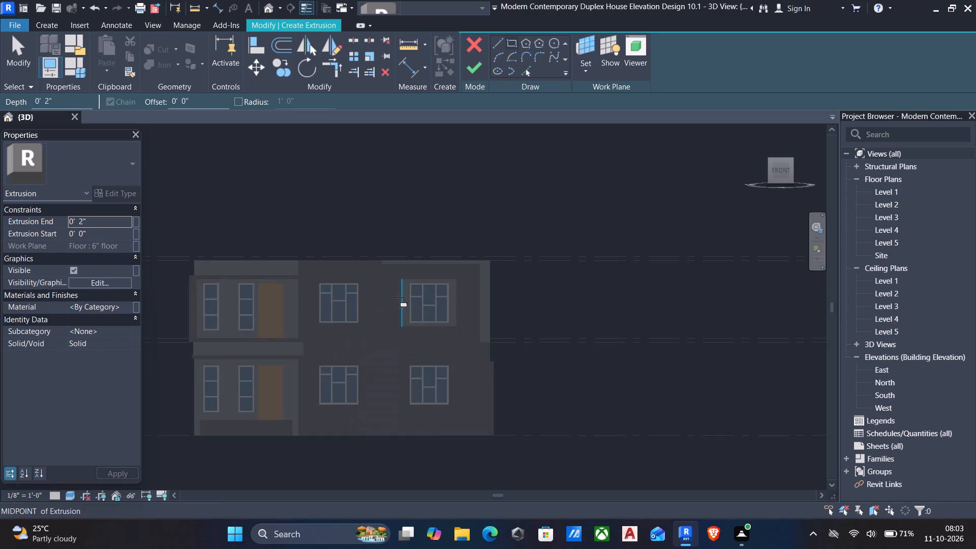
{"action": "scroll", "coordinate": [398, 297], "scroll_direction": "up", "scroll_amount": 6}
{"action": "scroll", "coordinate": [425, 250], "scroll_direction": "up", "scroll_amount": 6}
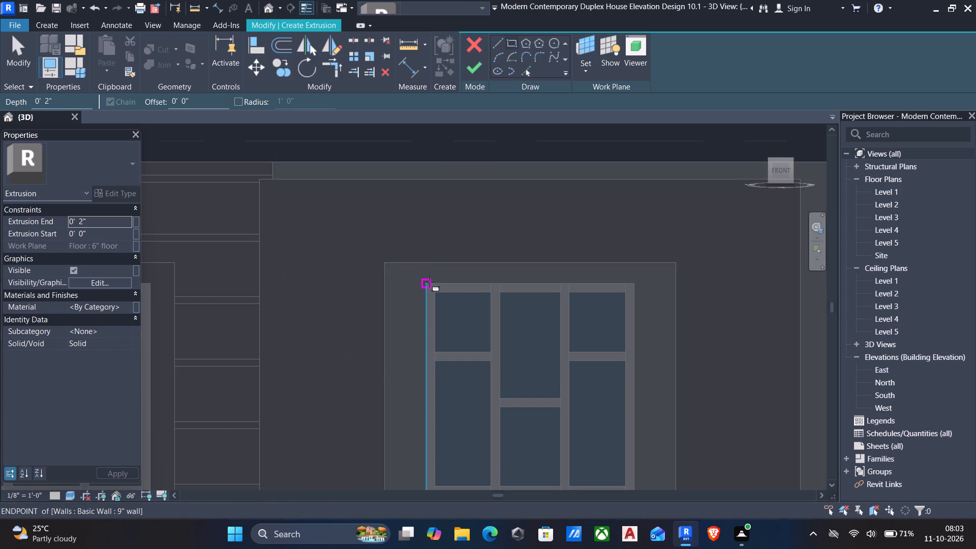
{"action": "middle_click_drag", "start_coordinate": [430, 282], "coordinate": [429, 246]}
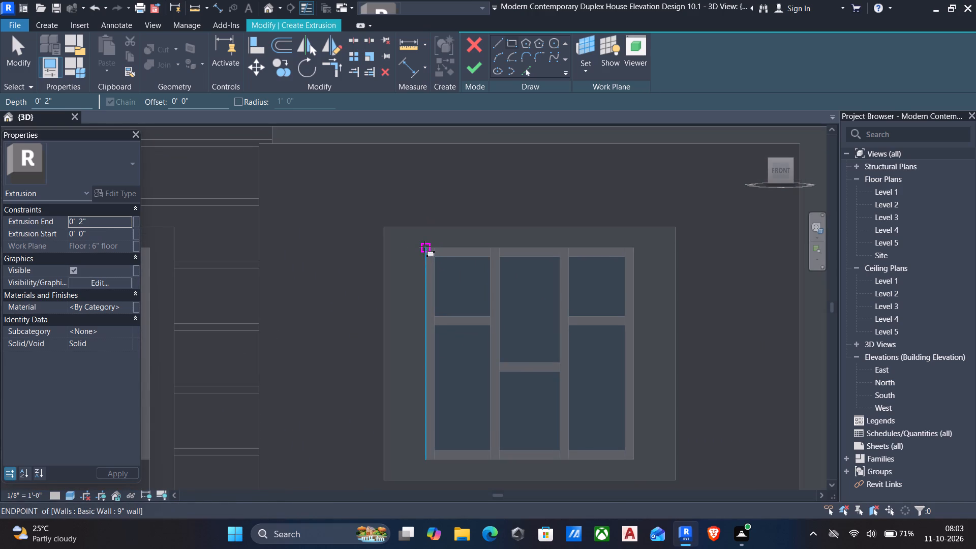
{"action": "left_click", "coordinate": [424, 246]}
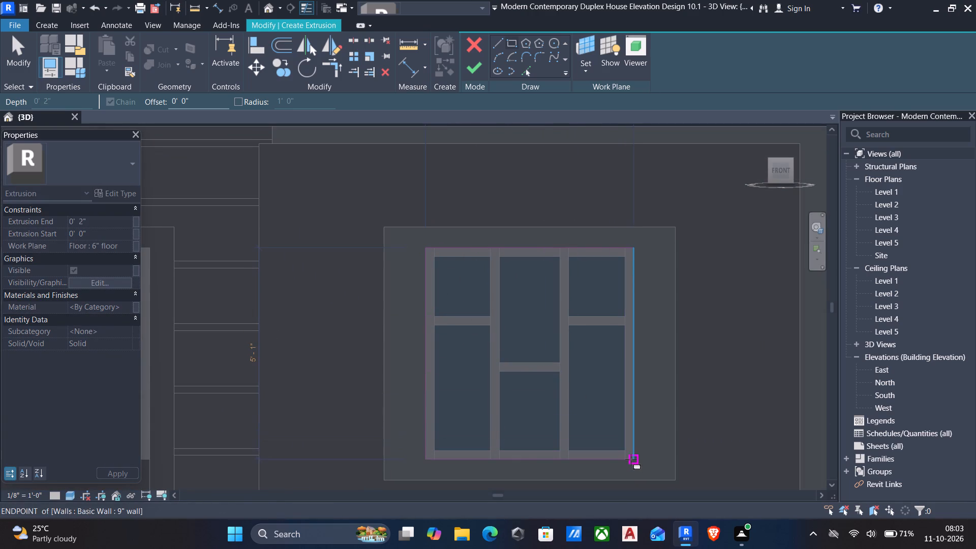
{"action": "left_click", "coordinate": [631, 460]}
{"action": "key", "text": "Escape"}
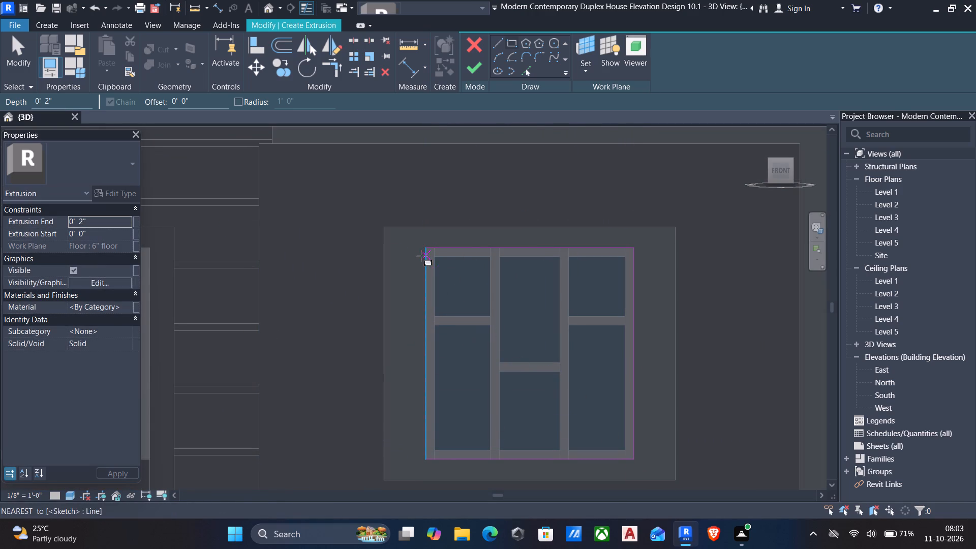
Sketch a second rectangle about 6'-1" high along the surrounding frame's inner edge, and finish the sketch as a 2" extrusion.
{"action": "left_click", "coordinate": [379, 226]}
{"action": "middle_click_drag", "start_coordinate": [493, 347], "coordinate": [495, 289]}
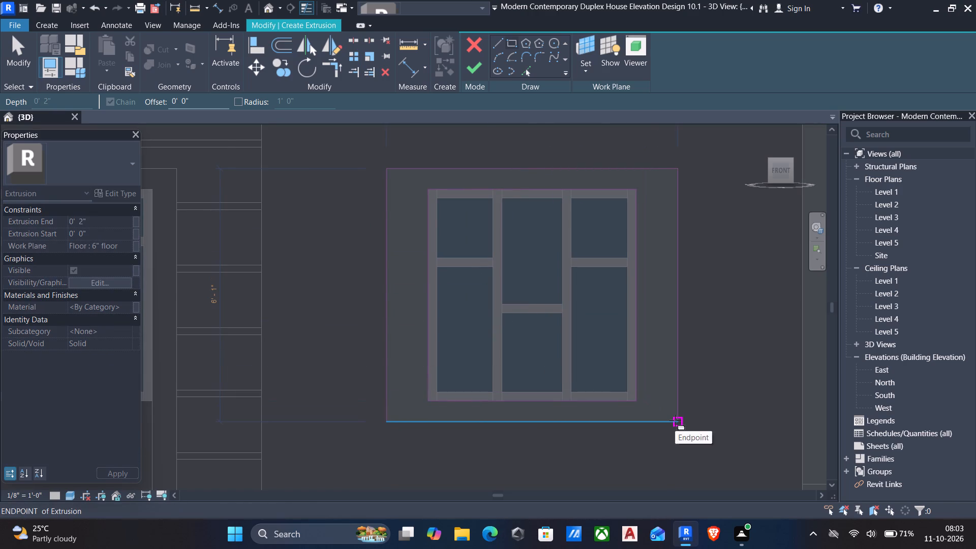
{"action": "left_click", "coordinate": [675, 420]}
{"action": "key", "text": "Escape"}
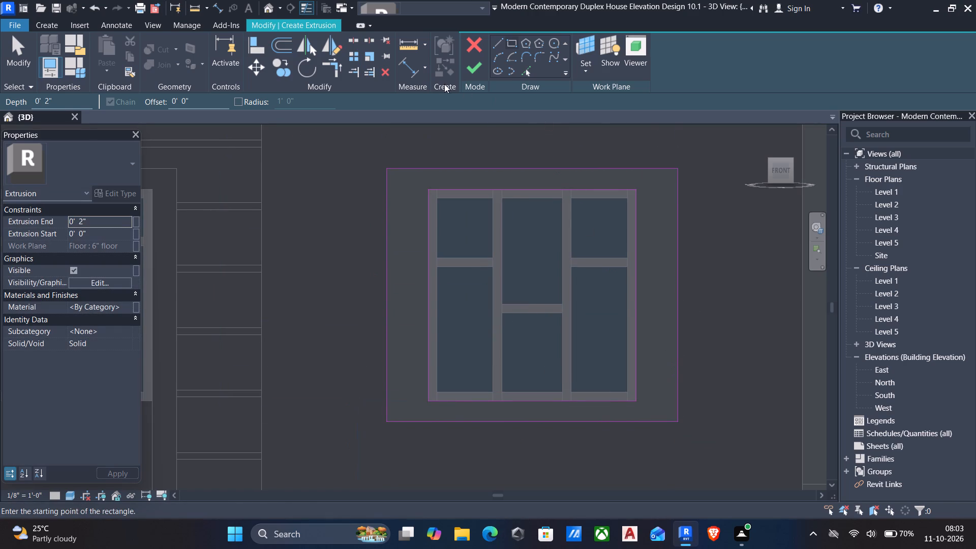
{"action": "left_click", "coordinate": [472, 67]}
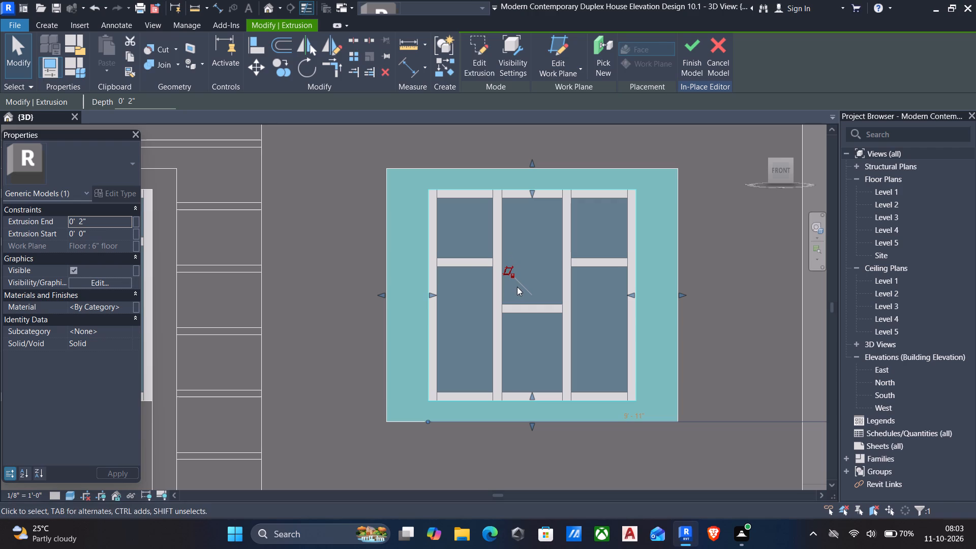
Examine the new surround panel of the upper right window from the front and at an angle.
{"action": "scroll", "coordinate": [344, 197], "scroll_direction": "down", "scroll_amount": 3}
{"action": "middle_click_drag", "start_coordinate": [342, 192], "coordinate": [337, 350]}
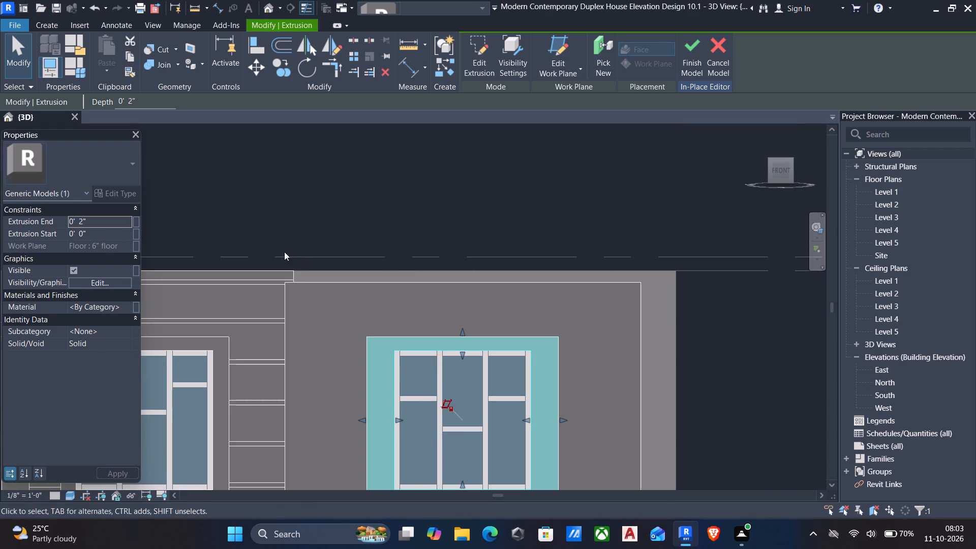
{"action": "middle_click_drag", "start_coordinate": [295, 292], "coordinate": [365, 263]}
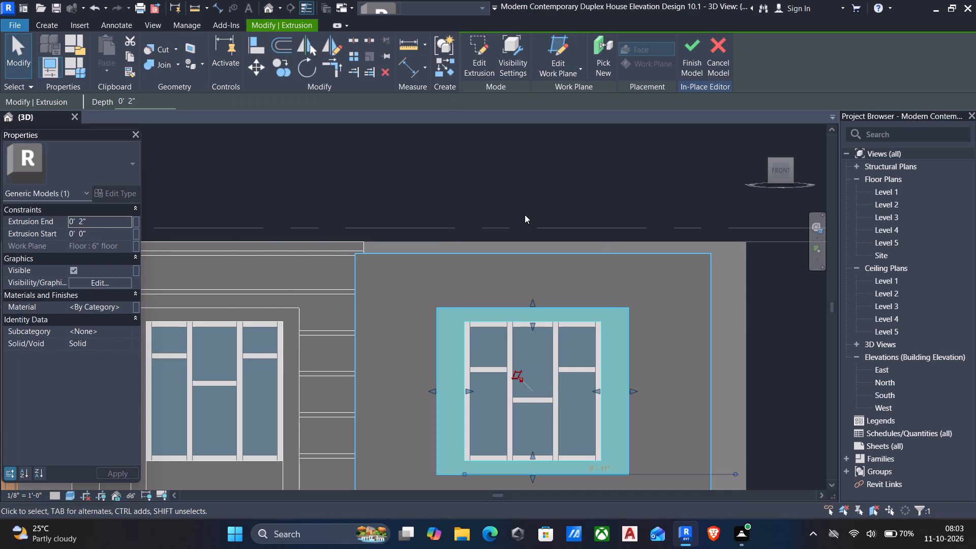
{"action": "scroll", "coordinate": [525, 215], "scroll_direction": "down", "scroll_amount": 1}
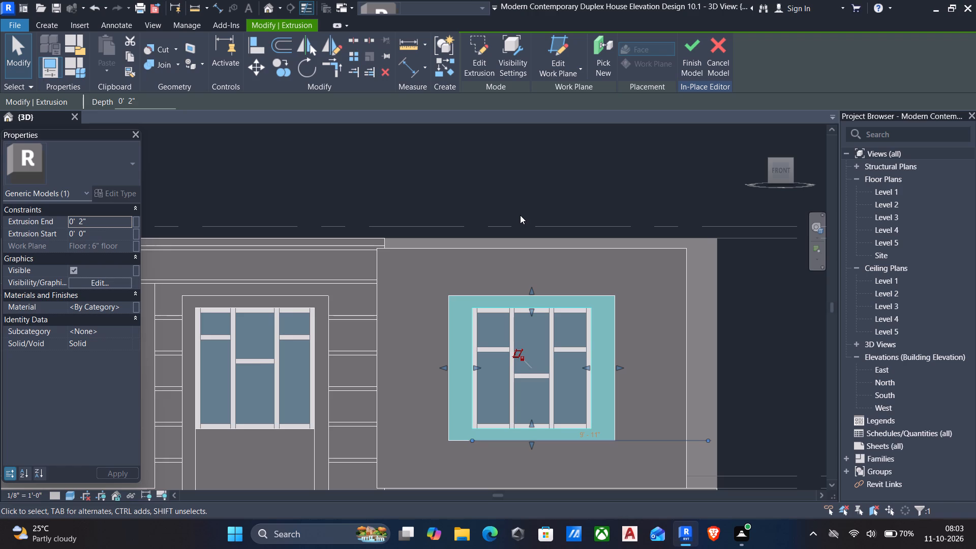
{"action": "middle_click_drag", "start_coordinate": [517, 216], "coordinate": [593, 296], "text": "shift"}
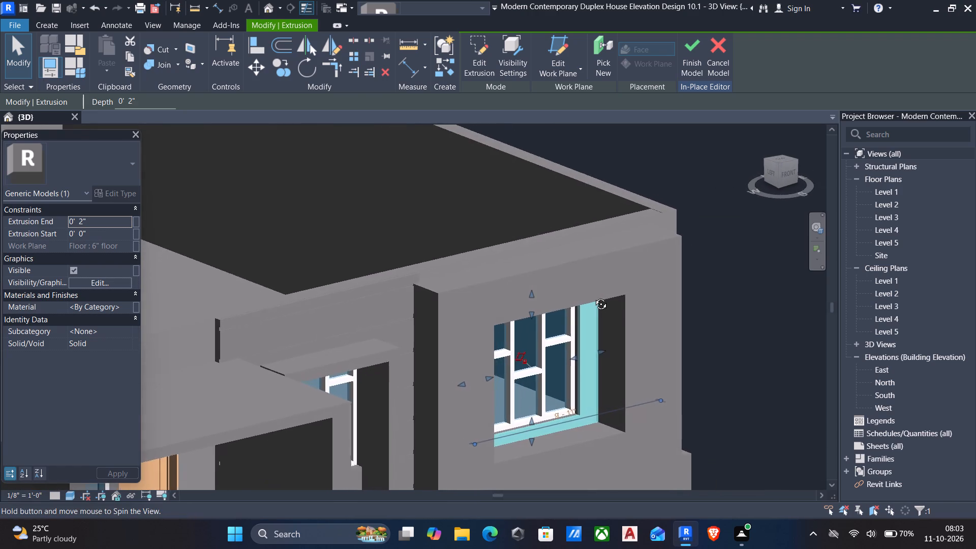
{"action": "middle_click_drag", "start_coordinate": [593, 296], "coordinate": [591, 351], "text": "shift"}
{"action": "scroll", "coordinate": [565, 384], "scroll_direction": "up", "scroll_amount": 5}
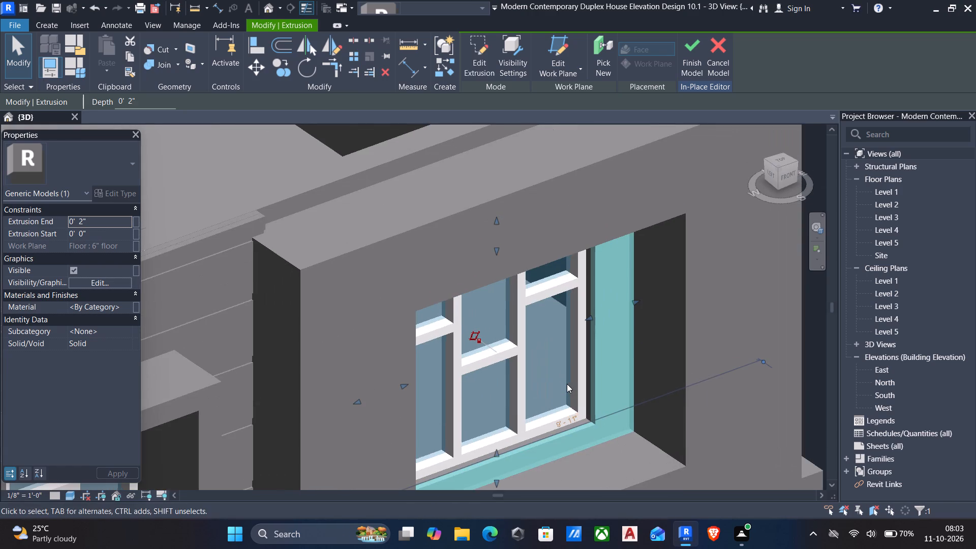
{"action": "key", "text": "Escape"}
{"action": "scroll", "coordinate": [600, 351], "scroll_direction": "up", "scroll_amount": 5}
{"action": "scroll", "coordinate": [600, 351], "scroll_direction": "down", "scroll_amount": 5}
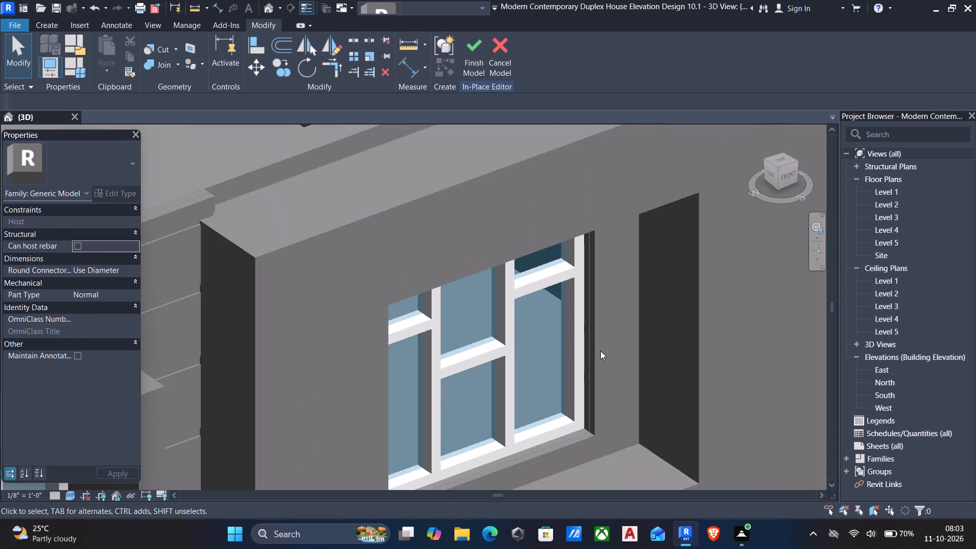
{"action": "middle_click_drag", "start_coordinate": [600, 351], "coordinate": [570, 330]}
{"action": "scroll", "coordinate": [570, 330], "scroll_direction": "down", "scroll_amount": 6}
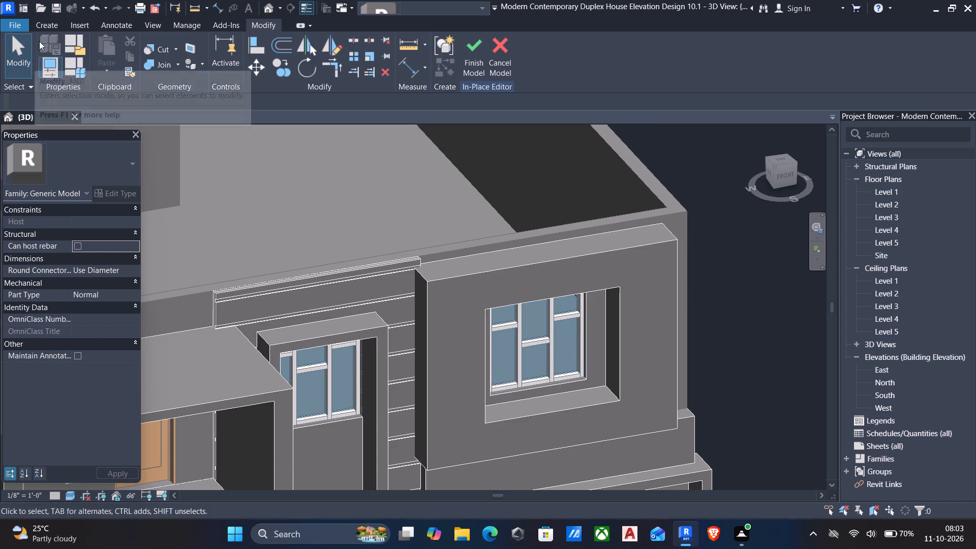
Start another extrusion and set its work plane to the front face of the projecting frame around the upper right window.
{"action": "left_click", "coordinate": [49, 20]}
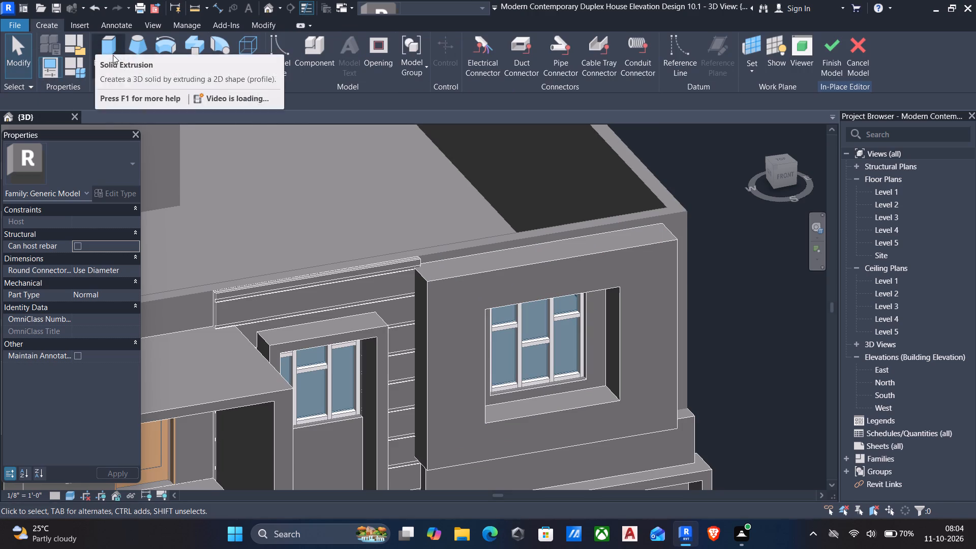
{"action": "left_click", "coordinate": [113, 55]}
{"action": "left_click", "coordinate": [583, 72]}
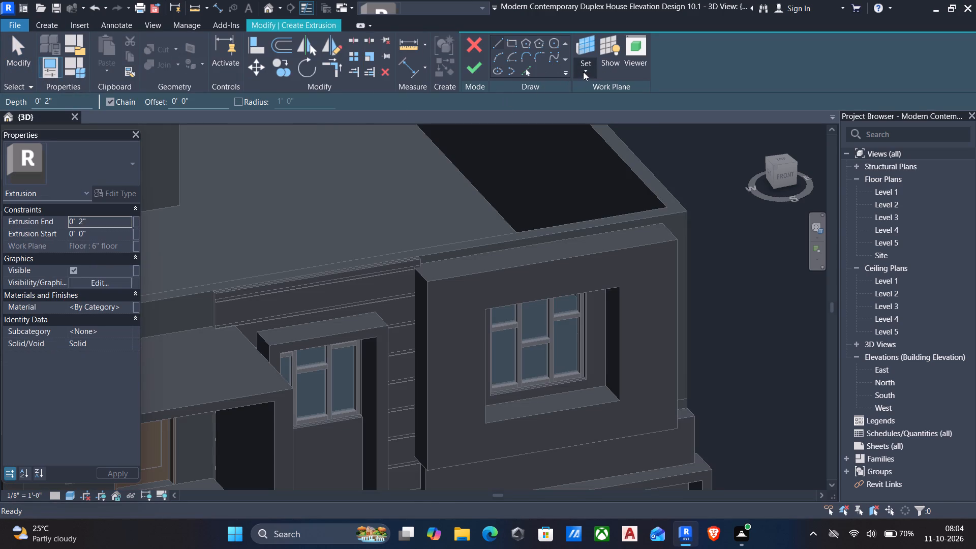
{"action": "left_click", "coordinate": [609, 117]}
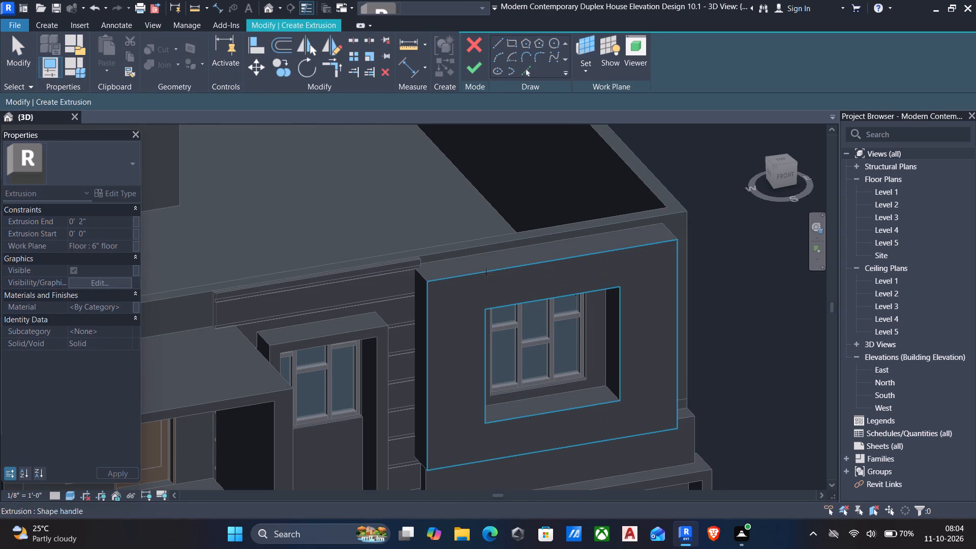
{"action": "left_click", "coordinate": [486, 273]}
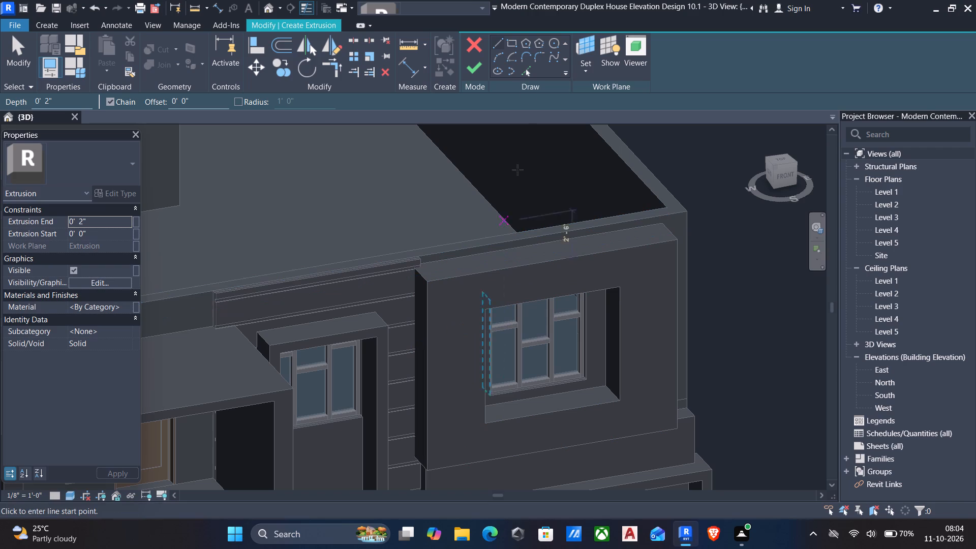
Sketch a rectangle 13' wide and about 6" high along the top edge of the projecting frame's front face.
{"action": "left_click", "coordinate": [508, 43]}
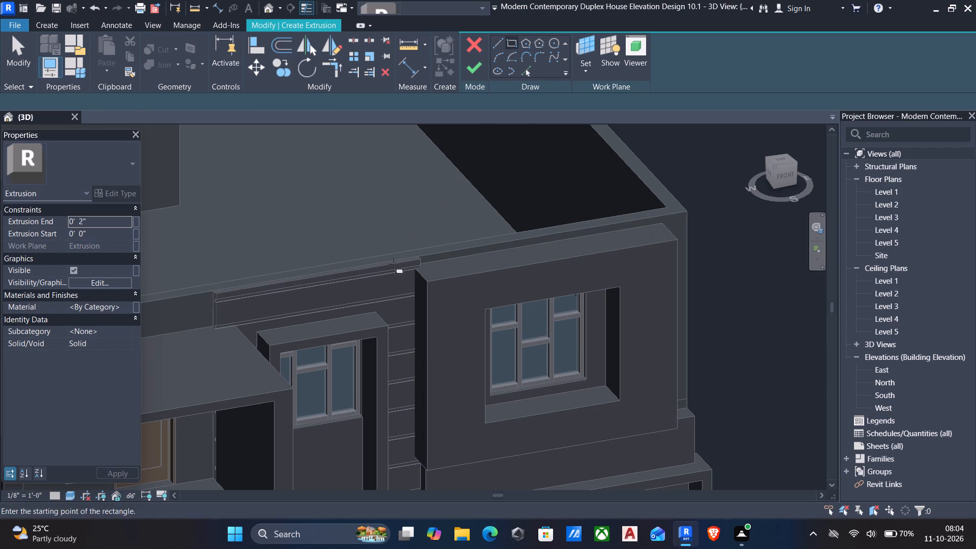
{"action": "left_click", "coordinate": [429, 284]}
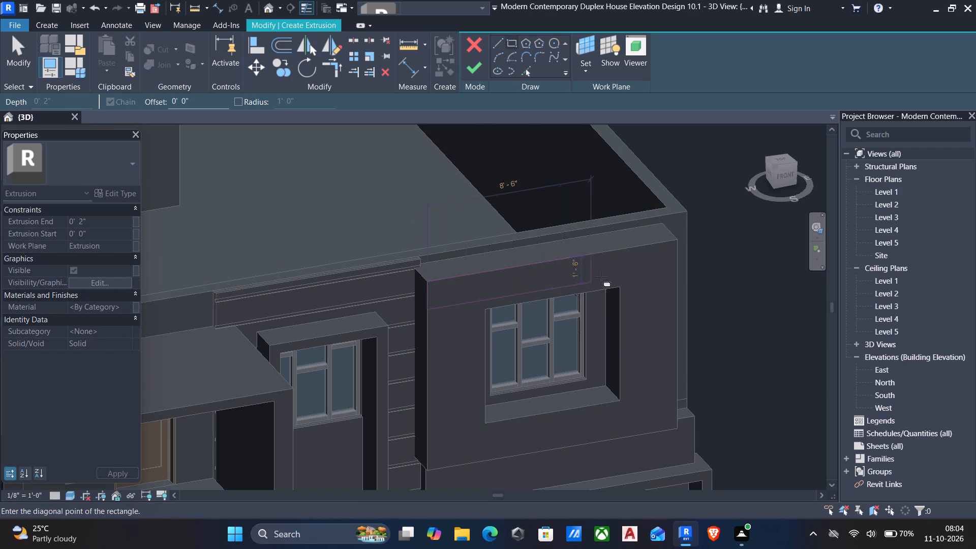
{"action": "scroll", "coordinate": [681, 247], "scroll_direction": "up", "scroll_amount": 4}
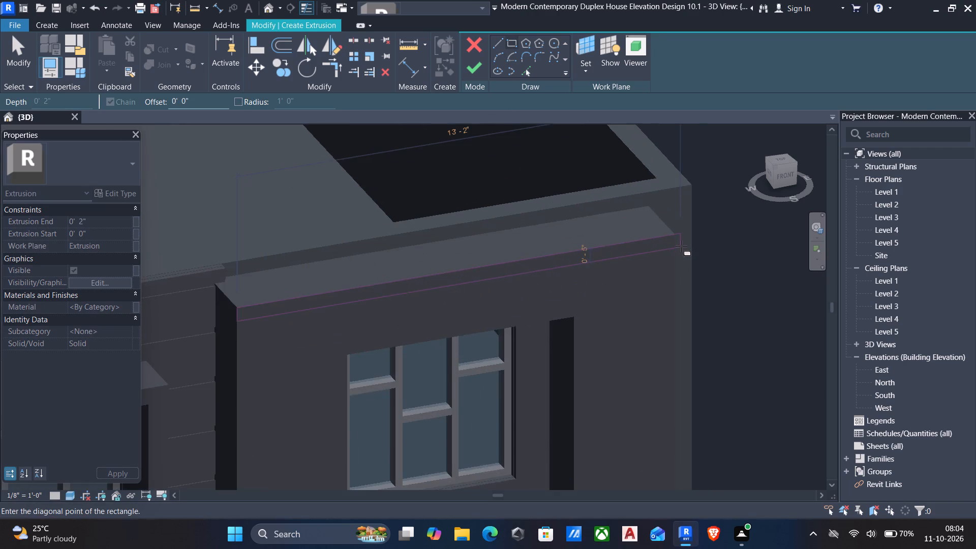
{"action": "scroll", "coordinate": [681, 246], "scroll_direction": "up", "scroll_amount": 5}
{"action": "left_click", "coordinate": [671, 256]}
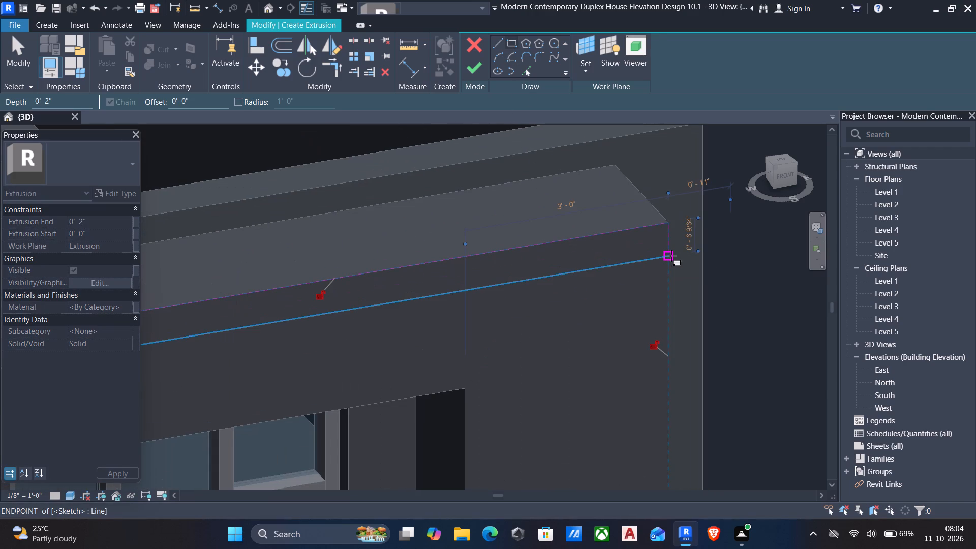
{"action": "key", "text": "Escape"}
{"action": "key", "text": "Escape"}
Set the height of the rectangle along the frame's top edge to 2".
{"action": "left_click", "coordinate": [646, 259]}
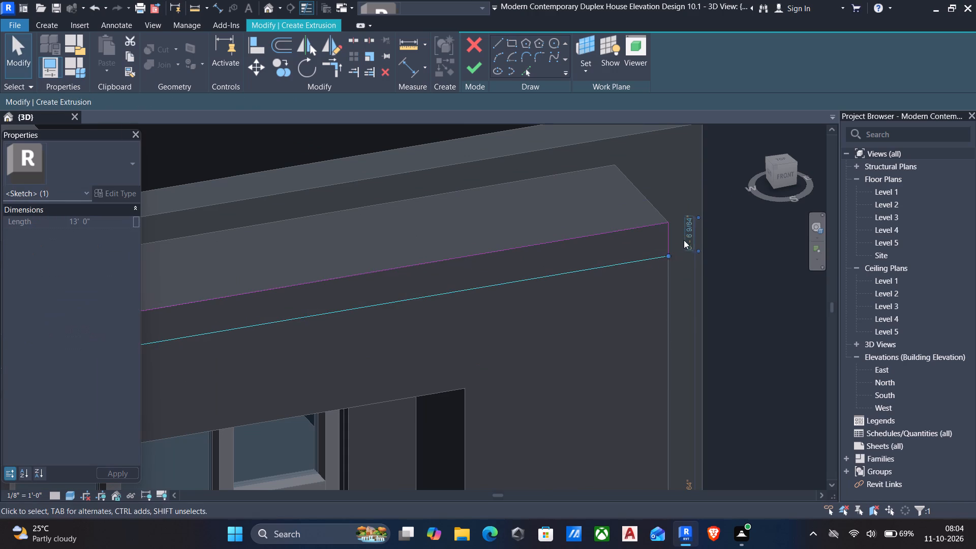
{"action": "left_click", "coordinate": [687, 237]}
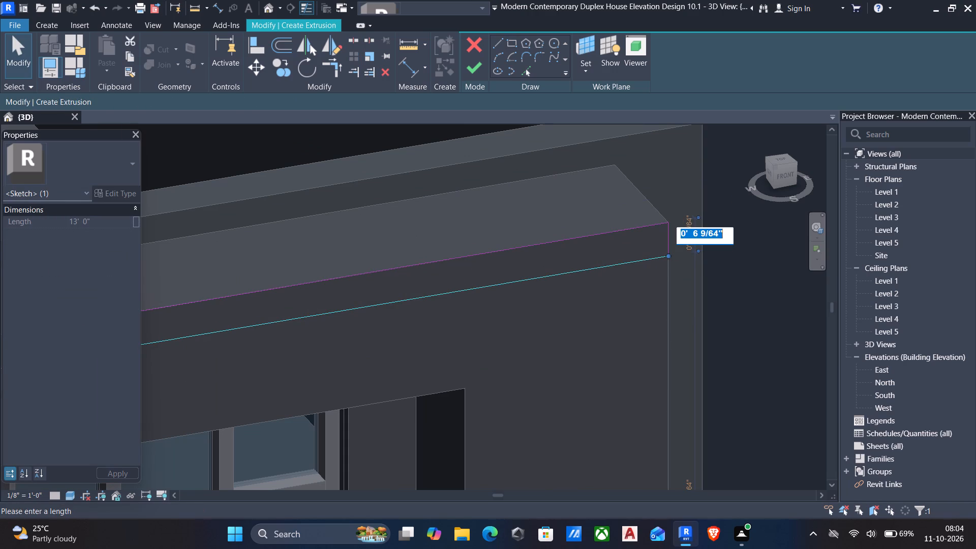
{"action": "type", "text": "2\""}
{"action": "key", "text": "Return"}
{"action": "scroll", "coordinate": [672, 272], "scroll_direction": "down", "scroll_amount": 6}
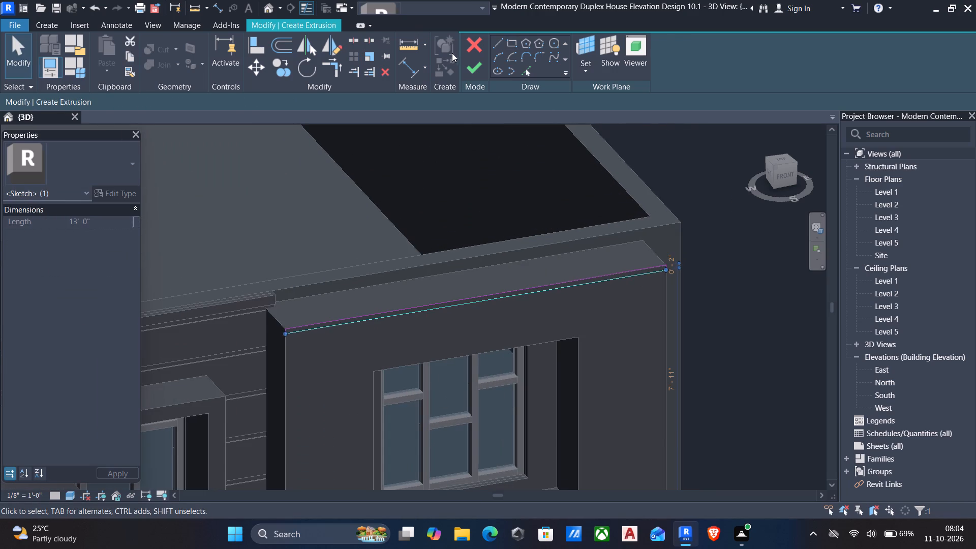
Finish the 2" high sketch as a 2" deep trim extrusion along the upper right frame's top front edge.
{"action": "left_click", "coordinate": [470, 68]}
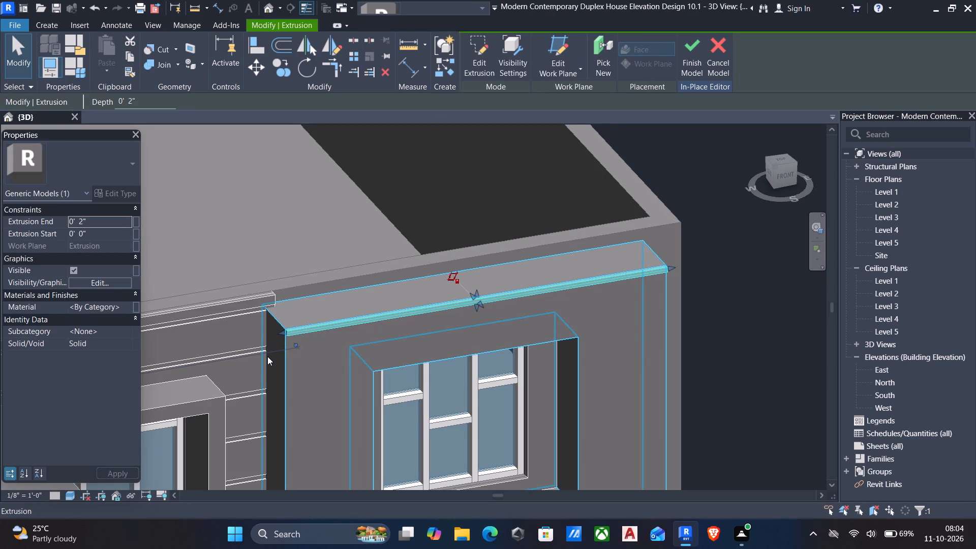
Start another extrusion and set its work plane to the left side face of the projecting upper right window frame.
{"action": "middle_click_drag", "start_coordinate": [268, 356], "coordinate": [358, 338]}
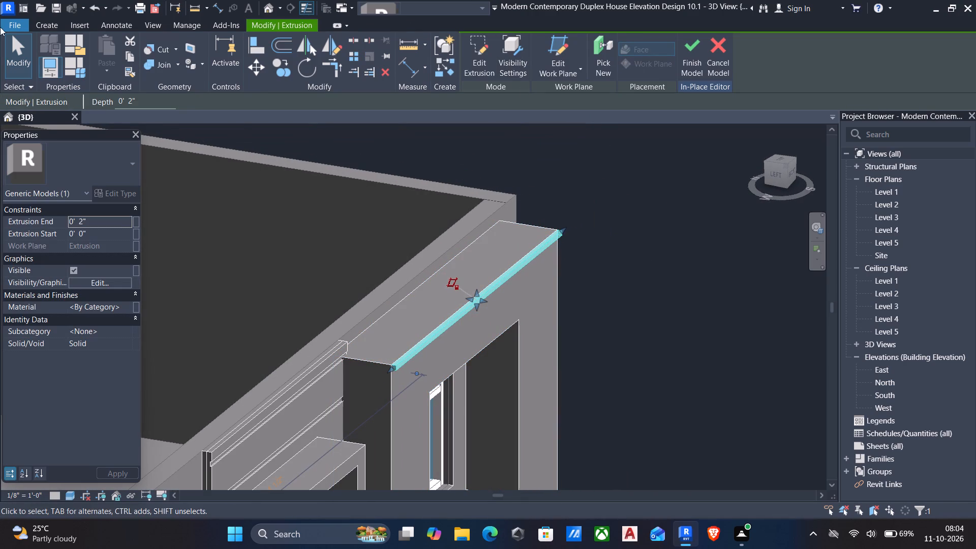
{"action": "left_click", "coordinate": [51, 21]}
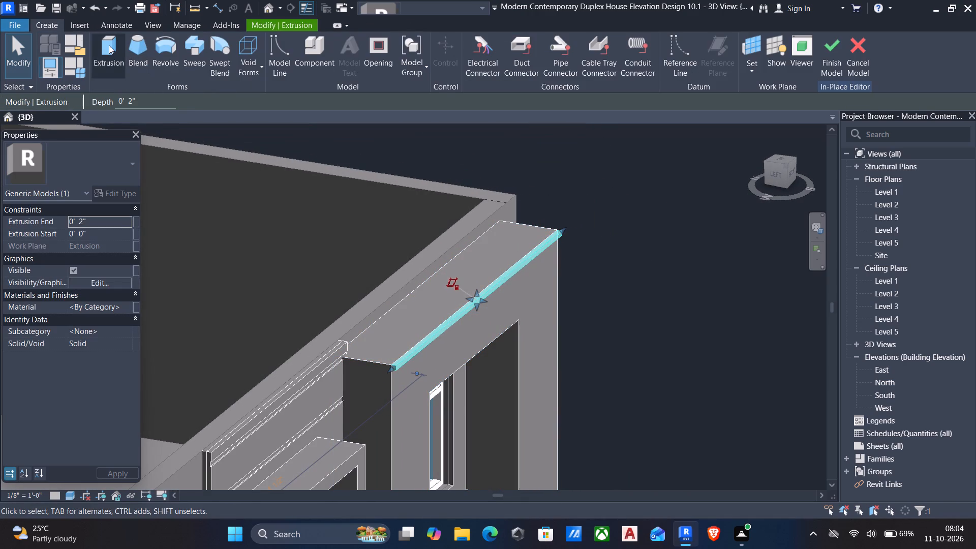
{"action": "left_click", "coordinate": [109, 45]}
{"action": "left_click", "coordinate": [575, 69]}
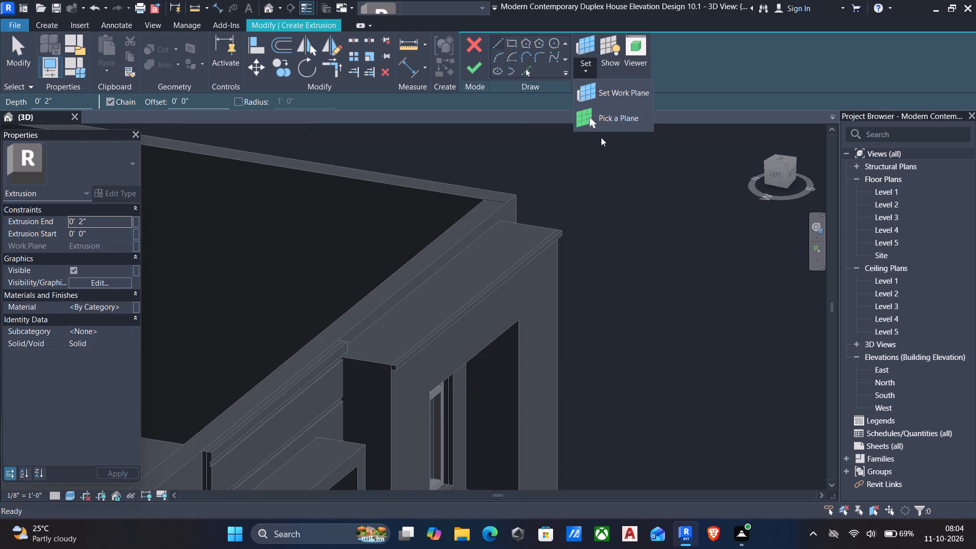
{"action": "left_click", "coordinate": [597, 120]}
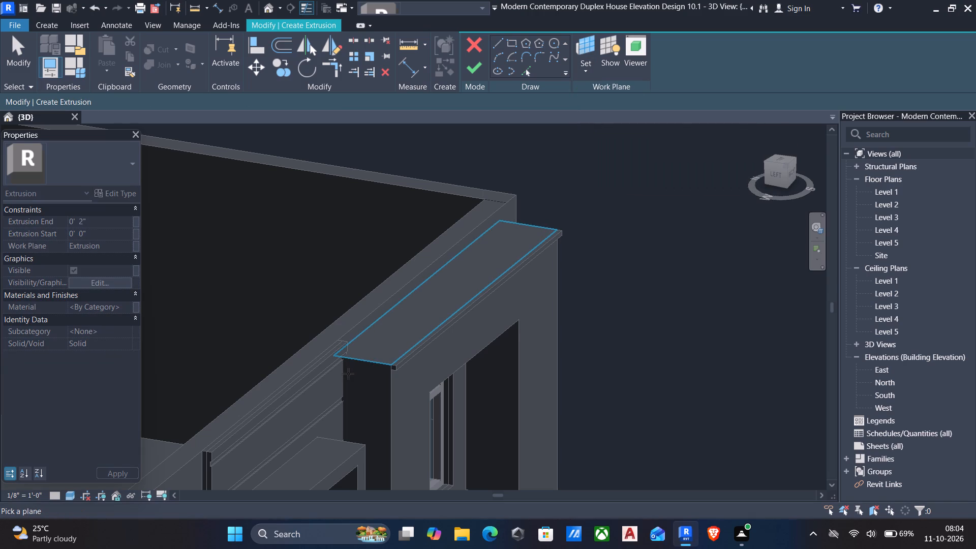
{"action": "left_click", "coordinate": [386, 391]}
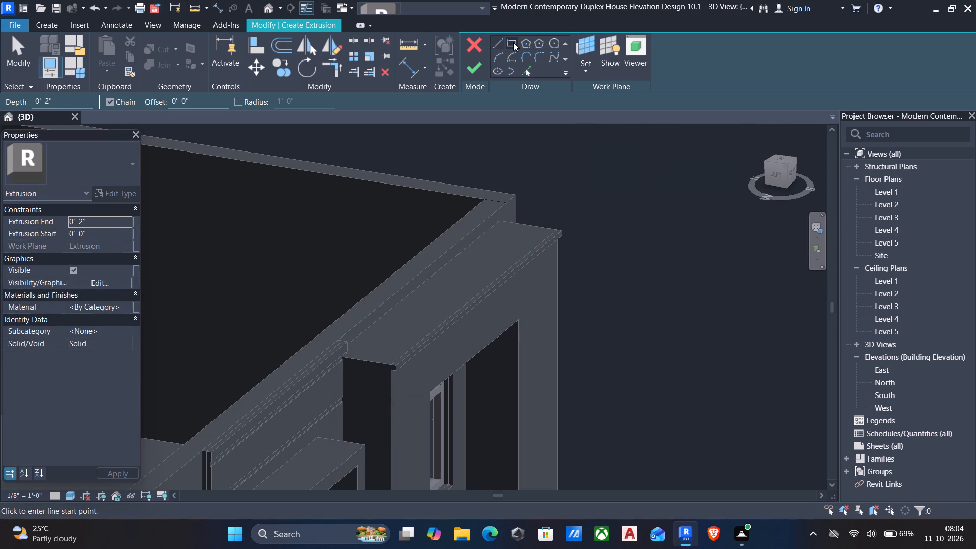
Sketch a rectangle about 2" square at the top front corner of the frame's left side face and extrude it 2".
{"action": "left_click", "coordinate": [513, 42]}
{"action": "scroll", "coordinate": [385, 379], "scroll_direction": "up", "scroll_amount": 10}
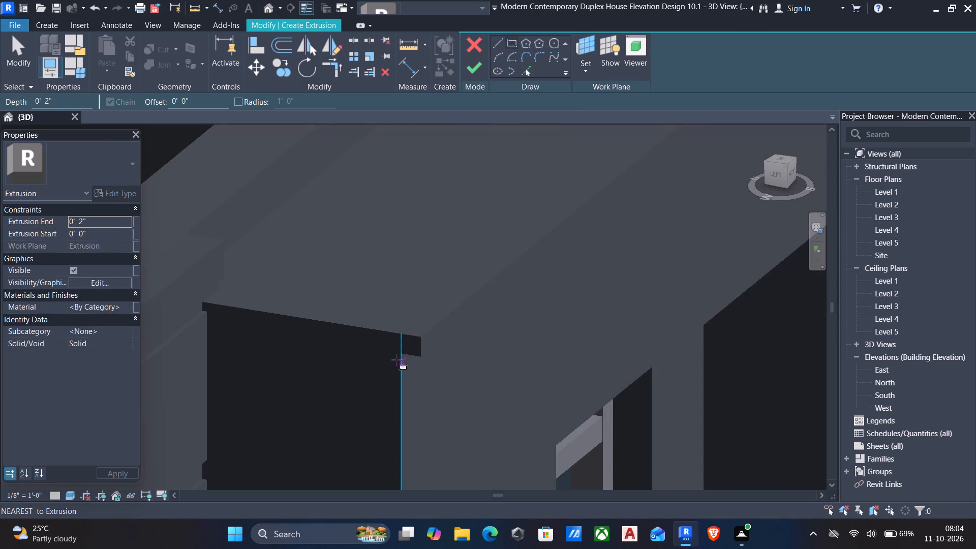
{"action": "scroll", "coordinate": [400, 352], "scroll_direction": "up", "scroll_amount": 5}
{"action": "left_click", "coordinate": [404, 353]}
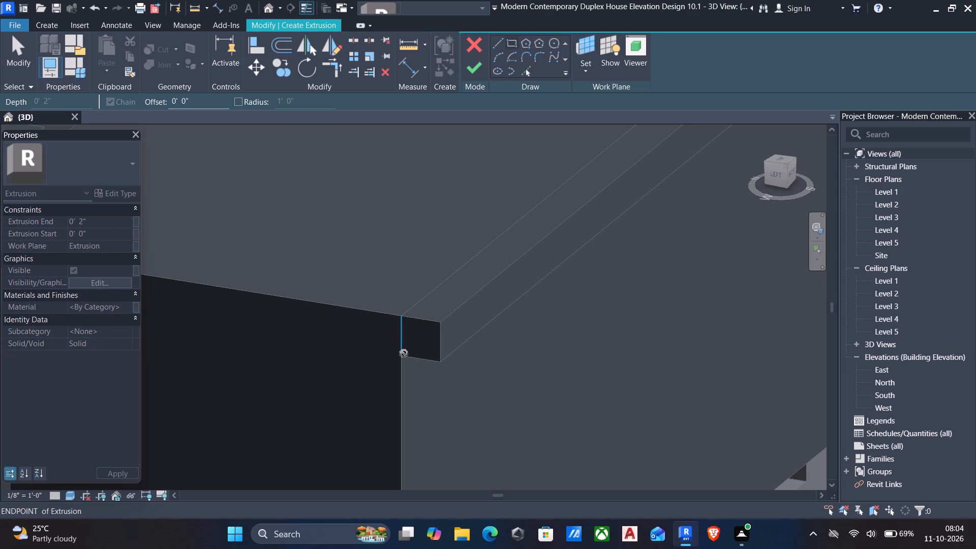
{"action": "left_click", "coordinate": [364, 312]}
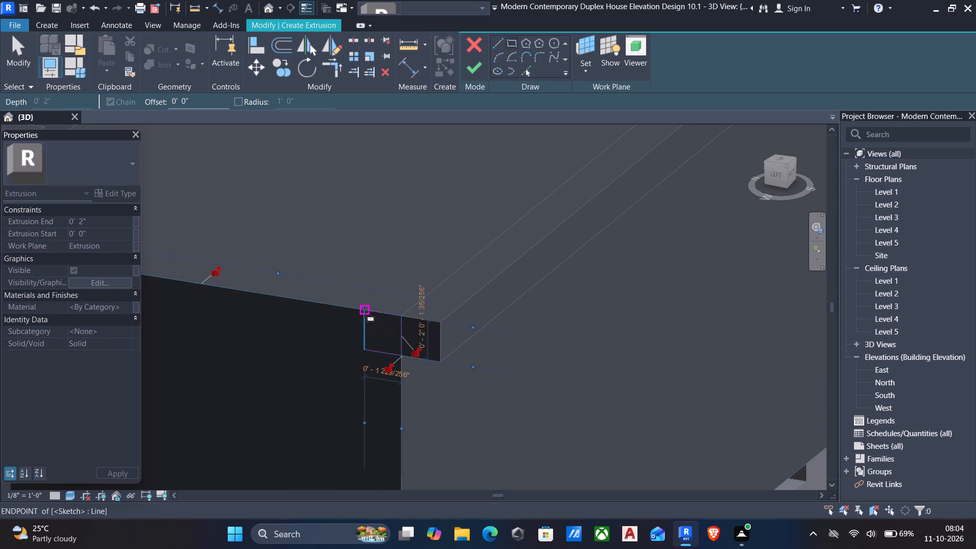
{"action": "key", "text": "Escape"}
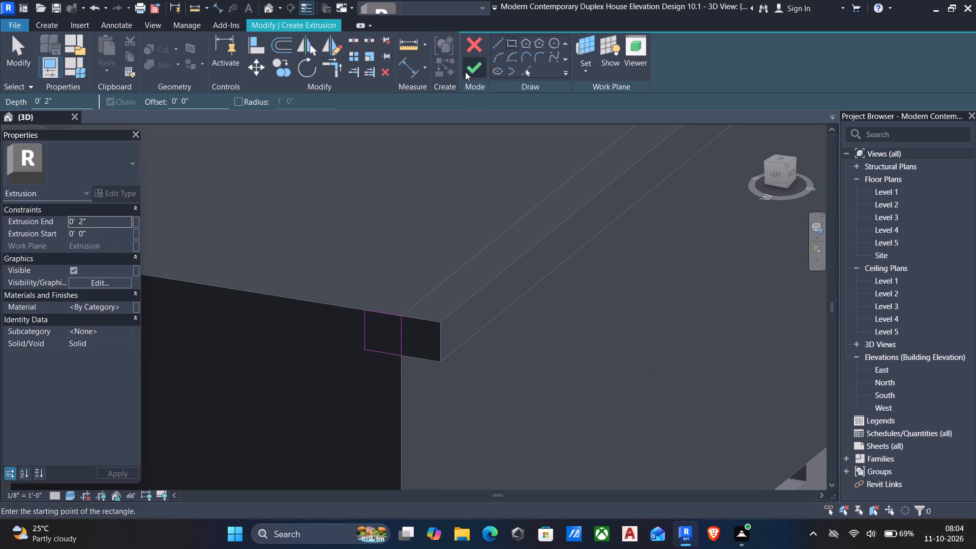
{"action": "left_click", "coordinate": [465, 72]}
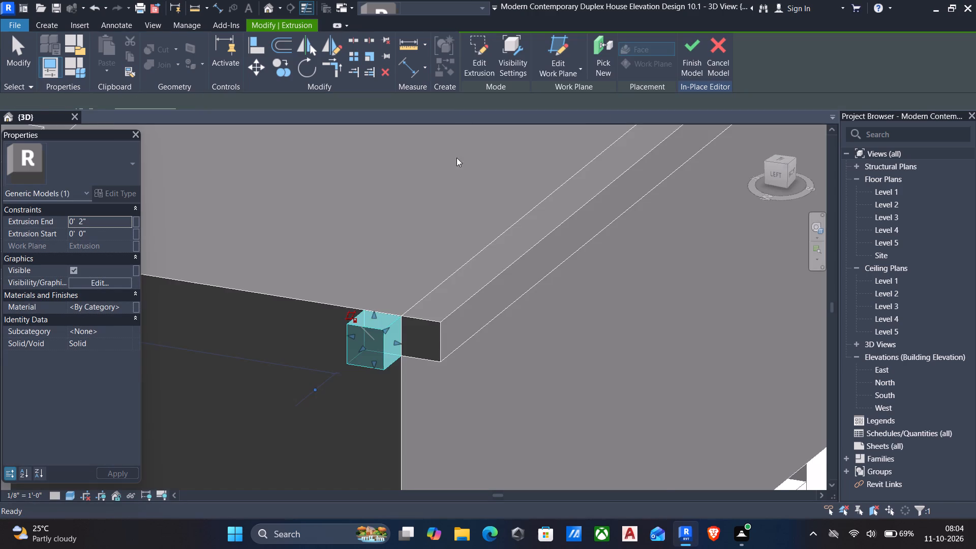
Align the rear face of the new side trim block with the facade wall face behind the frame.
{"action": "scroll", "coordinate": [453, 169], "scroll_direction": "down", "scroll_amount": 2}
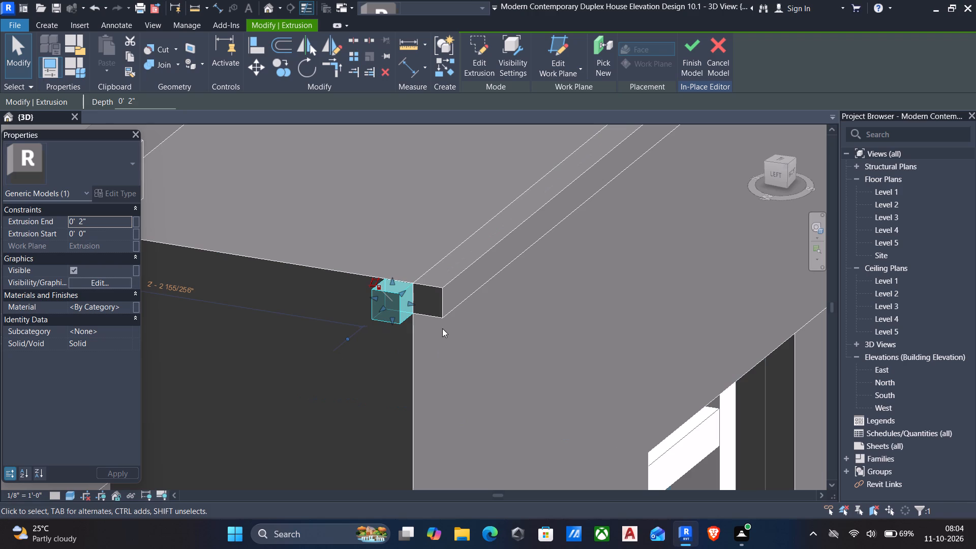
{"action": "left_click", "coordinate": [446, 288]}
{"action": "left_click", "coordinate": [388, 291]}
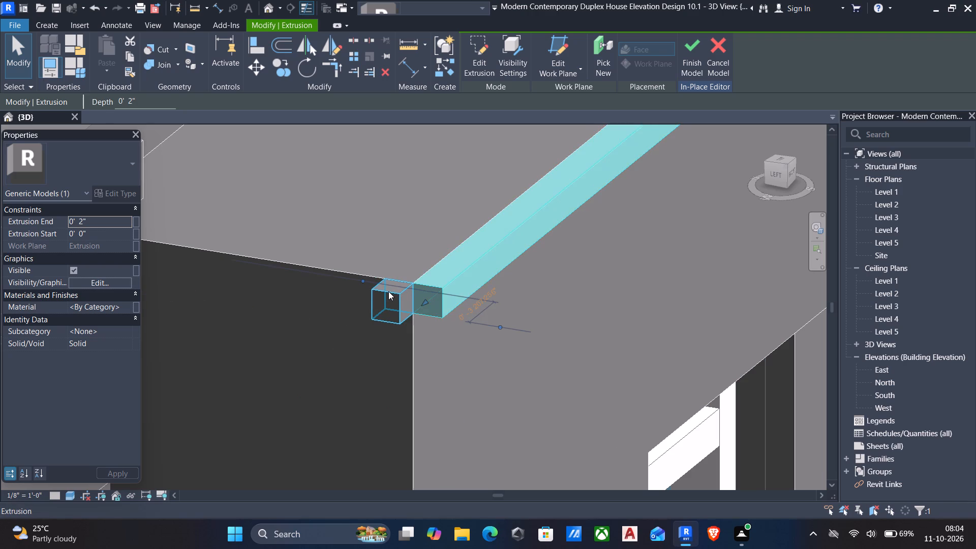
{"action": "scroll", "coordinate": [337, 302], "scroll_direction": "down", "scroll_amount": 4}
{"action": "middle_click_drag", "start_coordinate": [303, 361], "coordinate": [396, 424]}
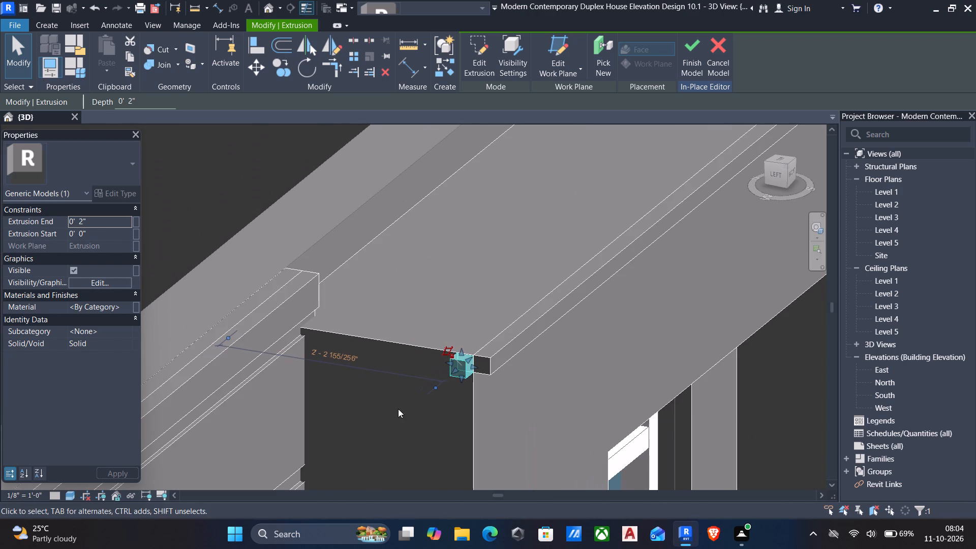
{"action": "key", "text": "a"}
{"action": "key", "text": "l"}
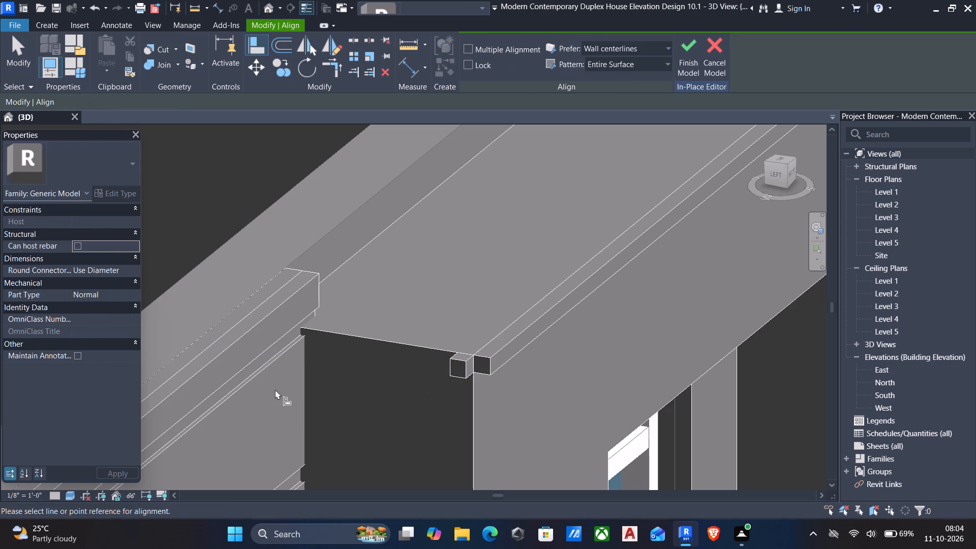
{"action": "left_click", "coordinate": [284, 357]}
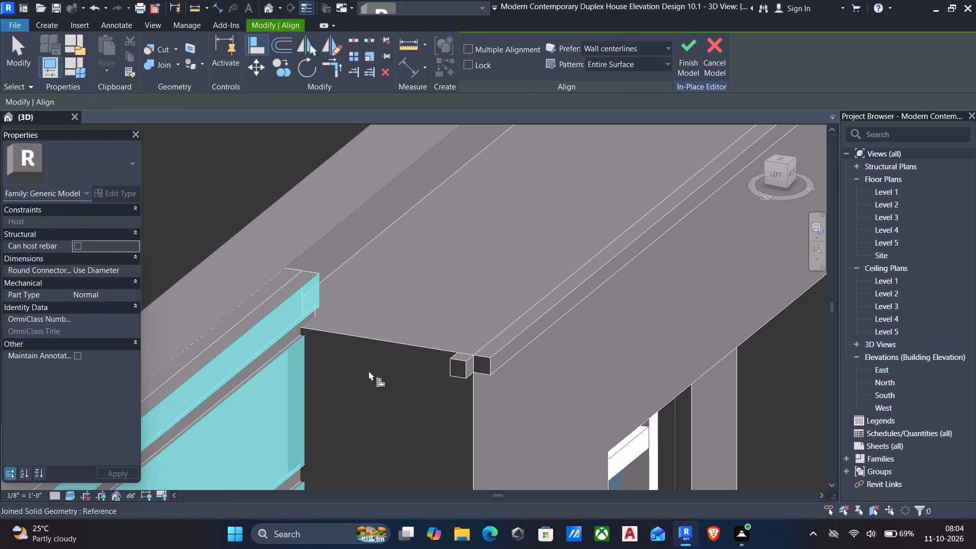
{"action": "middle_click_drag", "start_coordinate": [436, 368], "coordinate": [498, 367], "text": "shift"}
{"action": "scroll", "coordinate": [405, 360], "scroll_direction": "down", "scroll_amount": 4, "text": "shift"}
{"action": "middle_click_drag", "start_coordinate": [444, 342], "coordinate": [316, 325], "text": "shift"}
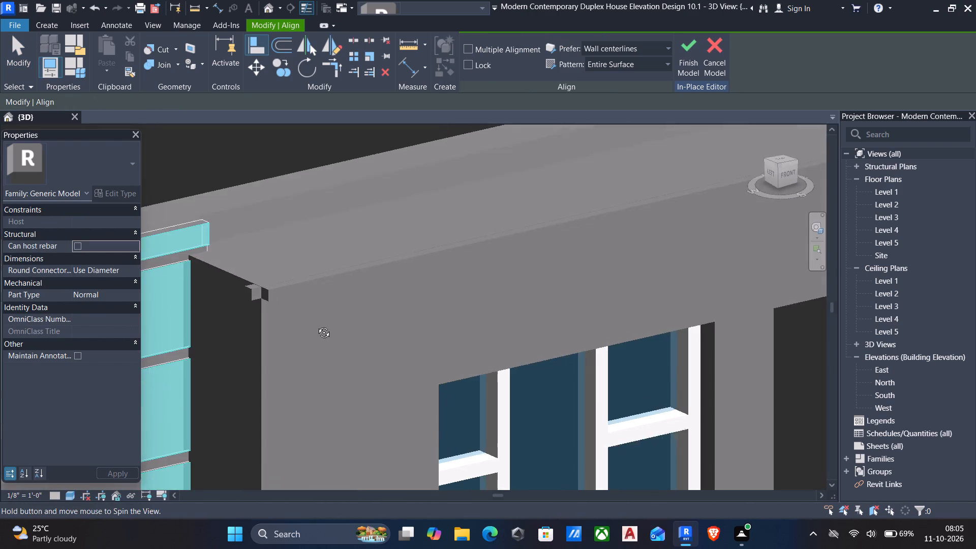
{"action": "middle_click_drag", "start_coordinate": [316, 325], "coordinate": [316, 324], "text": "shift"}
{"action": "middle_click", "coordinate": [318, 322], "text": "shift"}
{"action": "scroll", "coordinate": [318, 322], "scroll_direction": "down", "scroll_amount": 2, "text": "shift"}
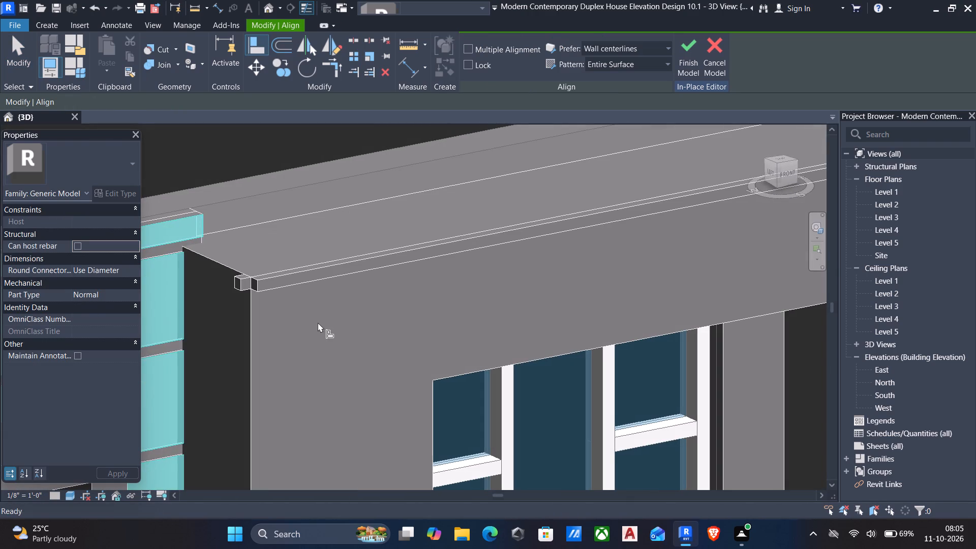
{"action": "scroll", "coordinate": [318, 322], "scroll_direction": "down", "scroll_amount": 3, "text": "shift"}
{"action": "middle_click_drag", "start_coordinate": [276, 349], "coordinate": [400, 340]}
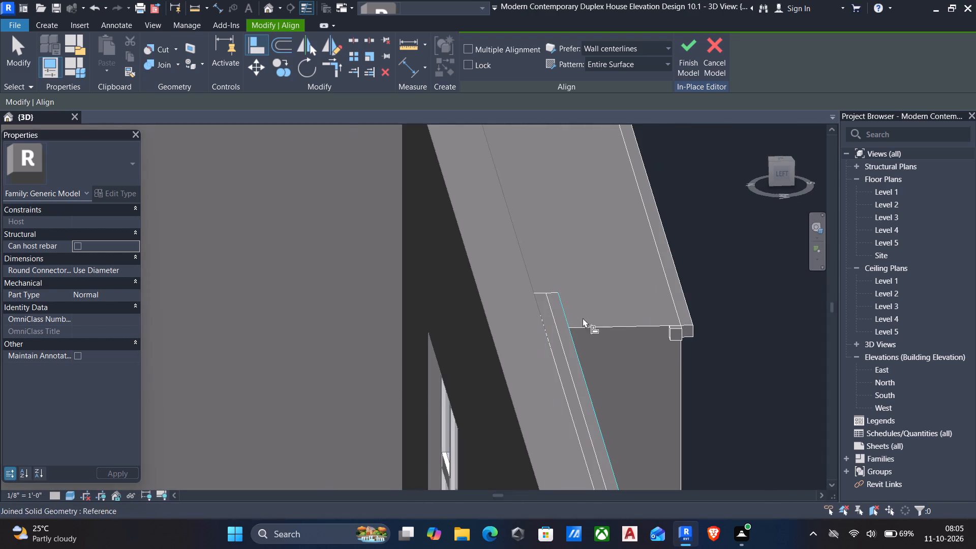
{"action": "scroll", "coordinate": [675, 343], "scroll_direction": "up", "scroll_amount": 4}
{"action": "left_click", "coordinate": [665, 324]}
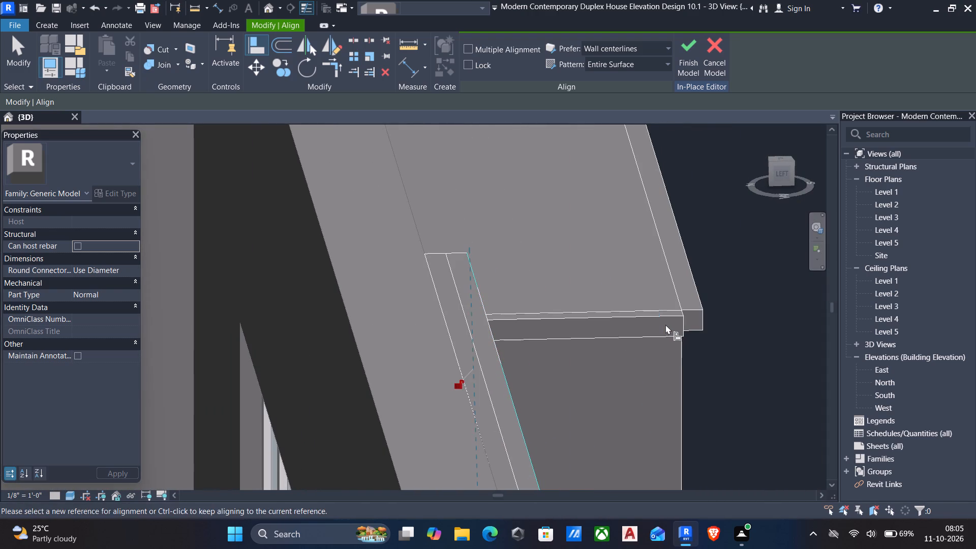
{"action": "scroll", "coordinate": [665, 324], "scroll_direction": "down", "scroll_amount": 4}
{"action": "middle_click_drag", "start_coordinate": [675, 324], "coordinate": [605, 333], "text": "shift"}
{"action": "middle_click_drag", "start_coordinate": [609, 336], "coordinate": [442, 251]}
{"action": "middle_click_drag", "start_coordinate": [525, 314], "coordinate": [525, 315]}
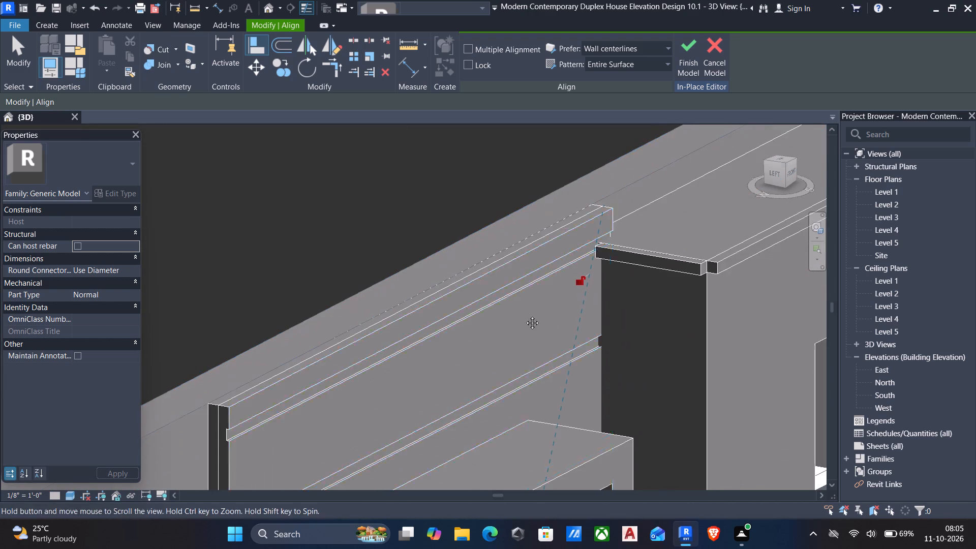
{"action": "middle_click_drag", "start_coordinate": [525, 315], "coordinate": [400, 262]}
{"action": "key", "text": "Escape"}
{"action": "key", "text": "Escape"}
Extend the left end of the front trim strip and align it with the outer face of the side trim.
{"action": "left_click", "coordinate": [599, 204]}
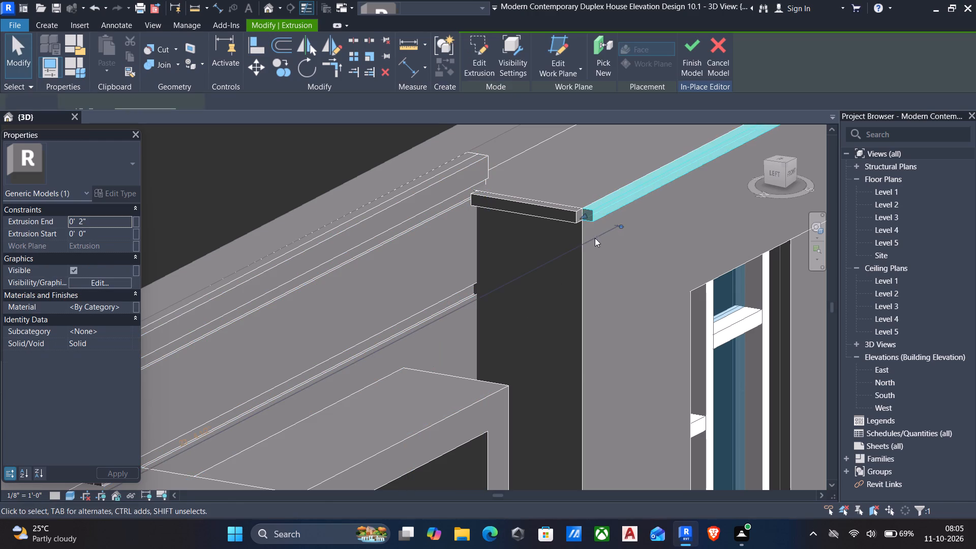
{"action": "scroll", "coordinate": [590, 233], "scroll_direction": "up", "scroll_amount": 5}
{"action": "left_click_drag", "start_coordinate": [581, 195], "coordinate": [559, 215]}
{"action": "key", "text": "Escape"}
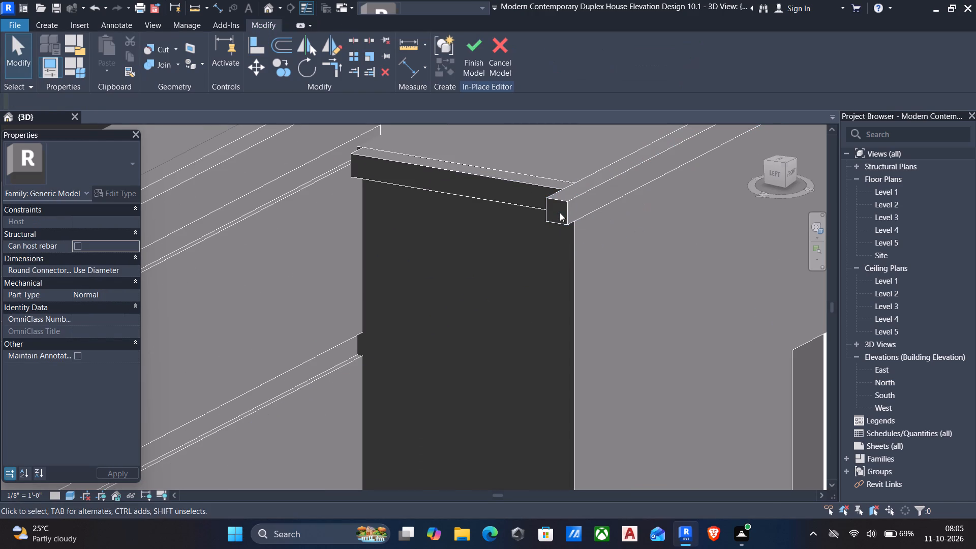
{"action": "type", "text": "al"}
{"action": "left_click", "coordinate": [528, 187]}
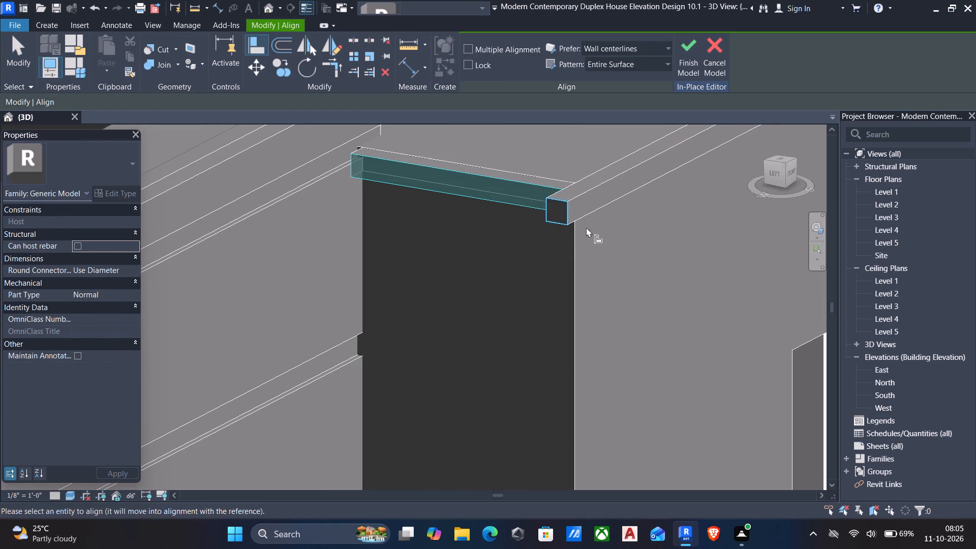
{"action": "left_click", "coordinate": [565, 219]}
Start another extrusion and set its work plane to the right side face of the projecting upper right window frame.
{"action": "scroll", "coordinate": [570, 234], "scroll_direction": "down", "scroll_amount": 6}
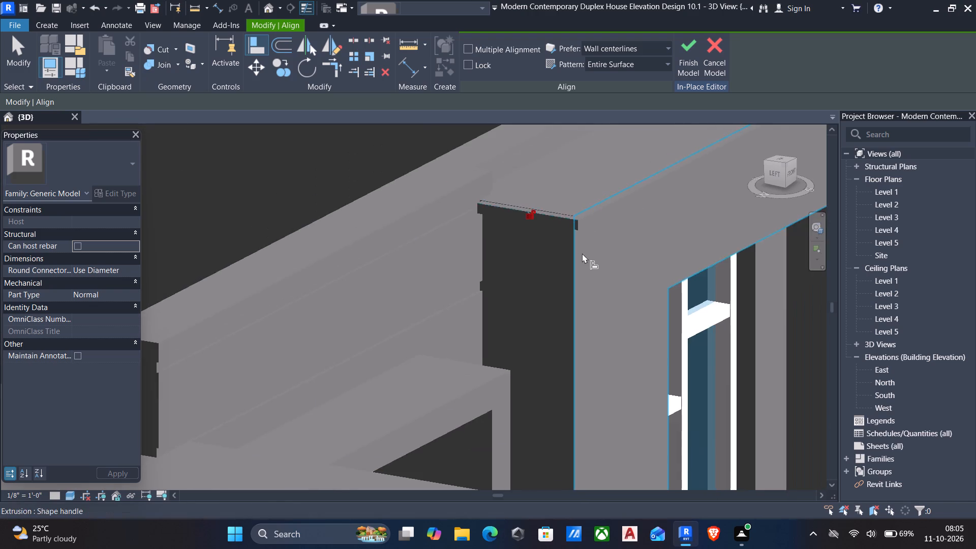
{"action": "middle_click_drag", "start_coordinate": [583, 259], "coordinate": [421, 310]}
{"action": "scroll", "coordinate": [421, 310], "scroll_direction": "down", "scroll_amount": 6}
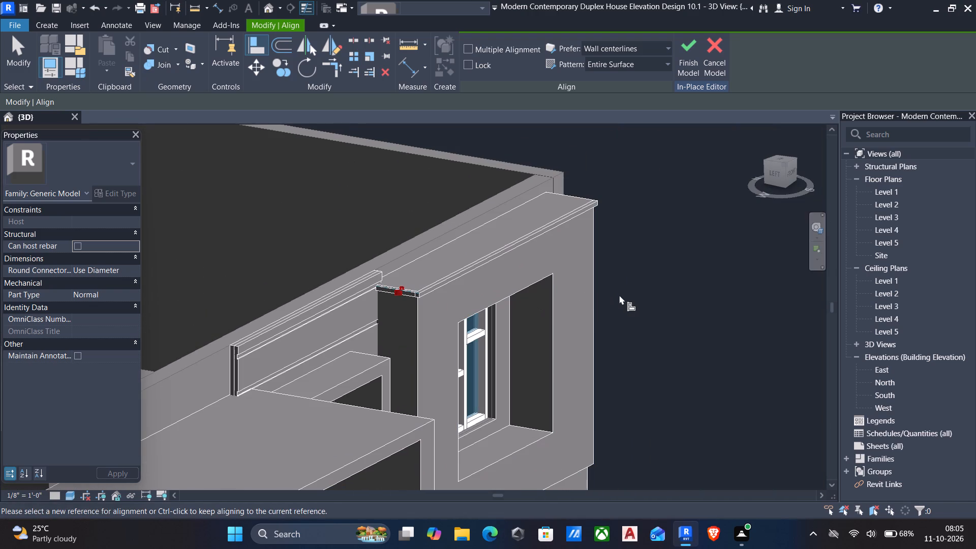
{"action": "middle_click_drag", "start_coordinate": [614, 303], "coordinate": [487, 343], "text": "shift"}
{"action": "scroll", "coordinate": [542, 323], "scroll_direction": "down", "scroll_amount": 4}
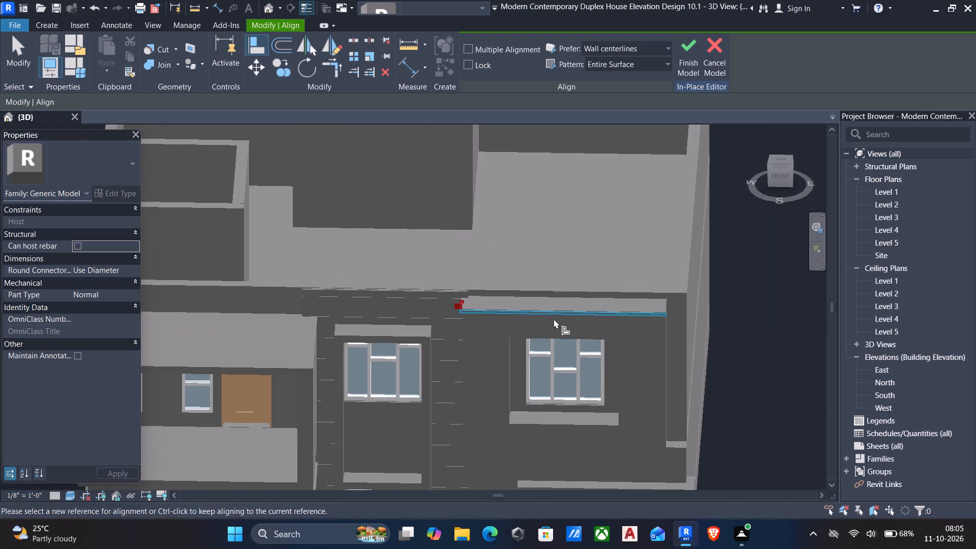
{"action": "middle_click_drag", "start_coordinate": [589, 325], "coordinate": [461, 326]}
{"action": "middle_click_drag", "start_coordinate": [499, 384], "coordinate": [500, 337]}
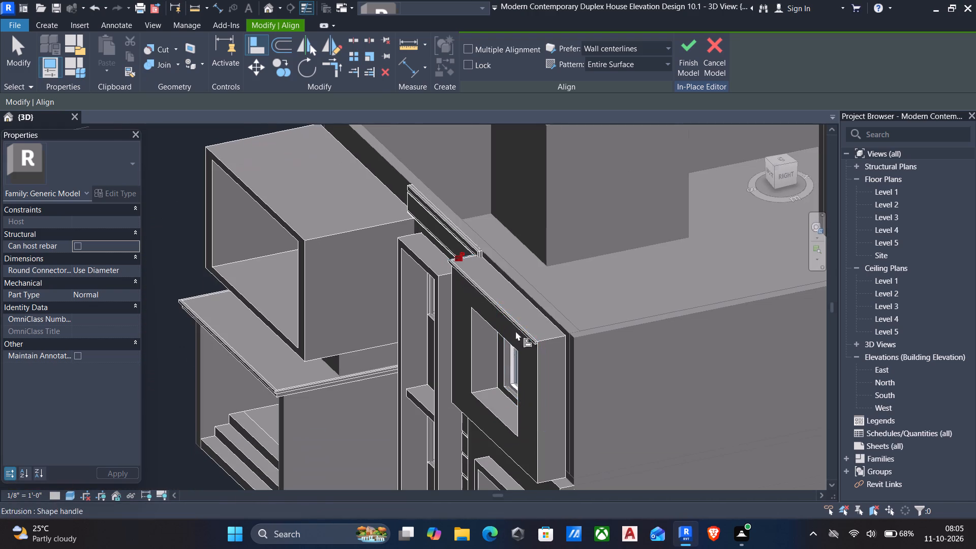
{"action": "key", "text": "Escape"}
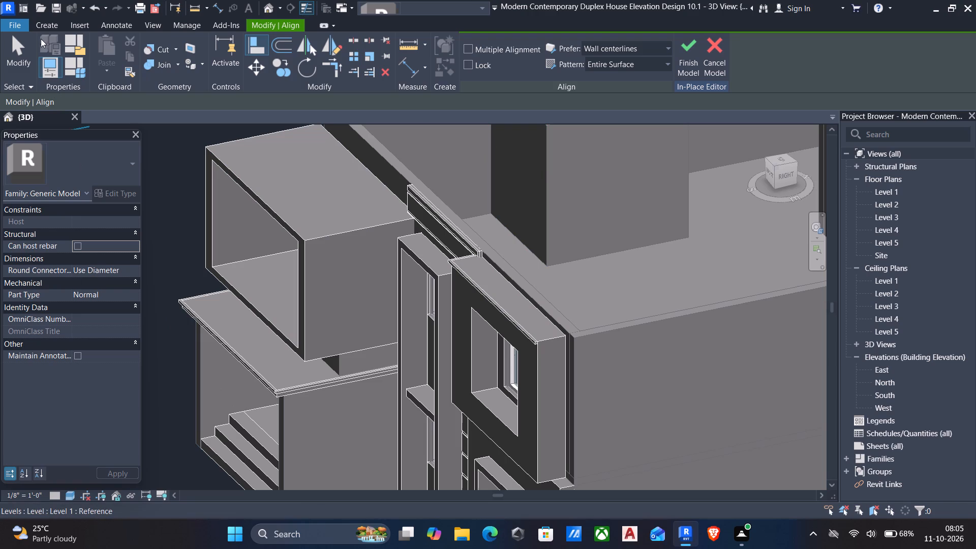
{"action": "left_click", "coordinate": [42, 24]}
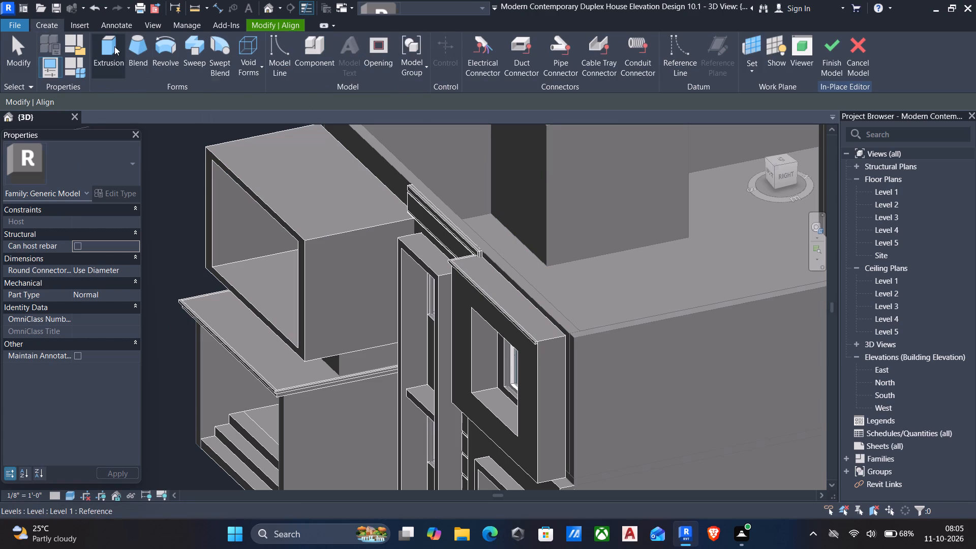
{"action": "left_click", "coordinate": [109, 47]}
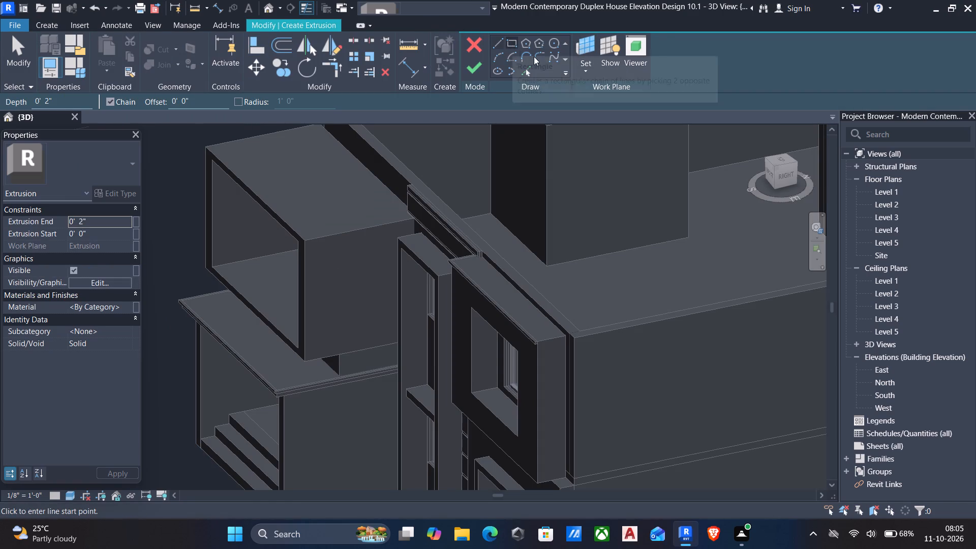
{"action": "left_click", "coordinate": [587, 73]}
{"action": "left_click", "coordinate": [603, 117]}
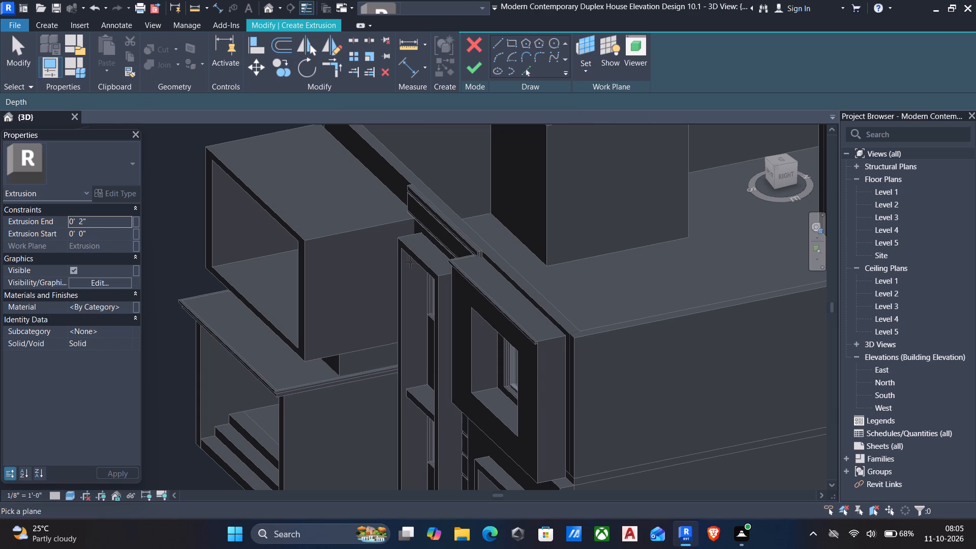
{"action": "scroll", "coordinate": [538, 345], "scroll_direction": "up", "scroll_amount": 3}
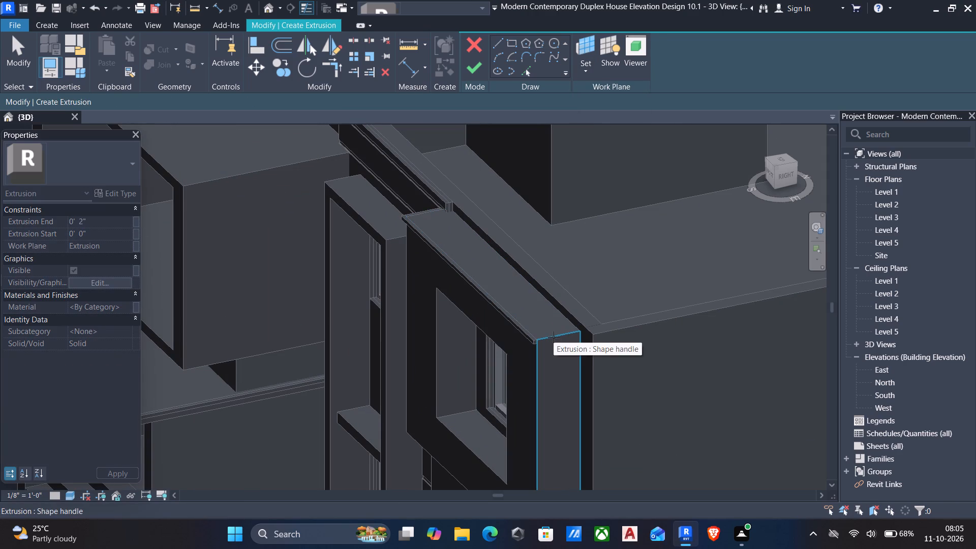
{"action": "left_click", "coordinate": [554, 337]}
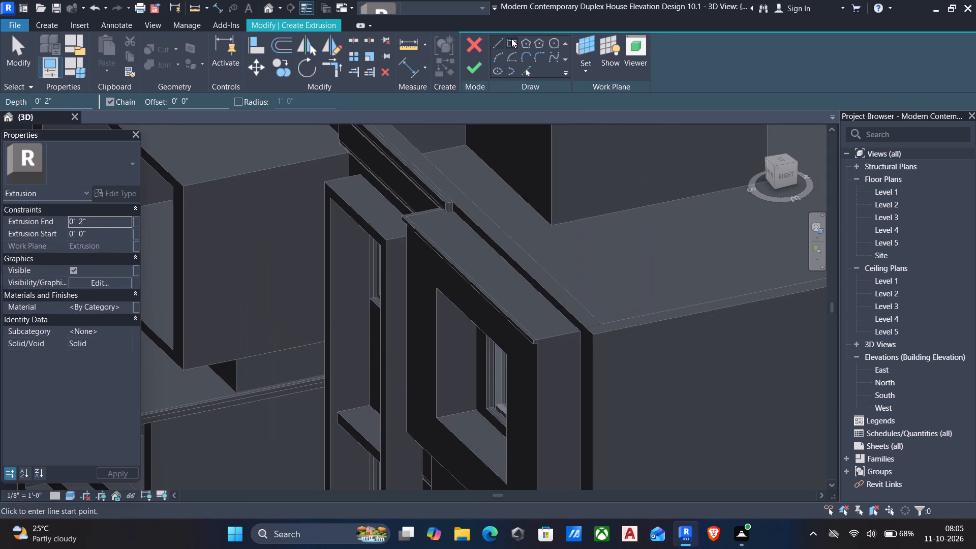
Sketch a rectangle about 2" square at the top front corner of the frame's right side face and extrude it 2".
{"action": "left_click", "coordinate": [509, 41]}
{"action": "scroll", "coordinate": [536, 341], "scroll_direction": "up", "scroll_amount": 5}
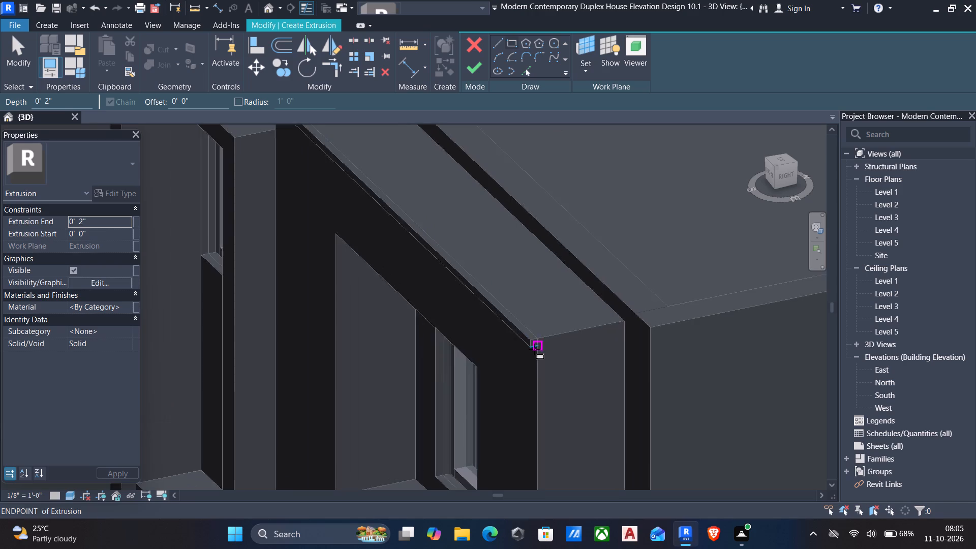
{"action": "scroll", "coordinate": [534, 349], "scroll_direction": "up", "scroll_amount": 9}
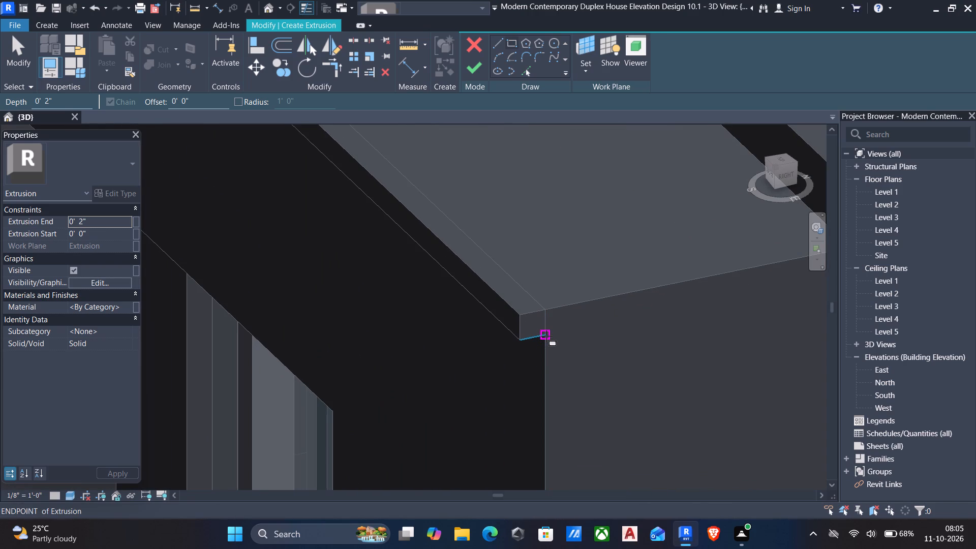
{"action": "left_click", "coordinate": [546, 336]}
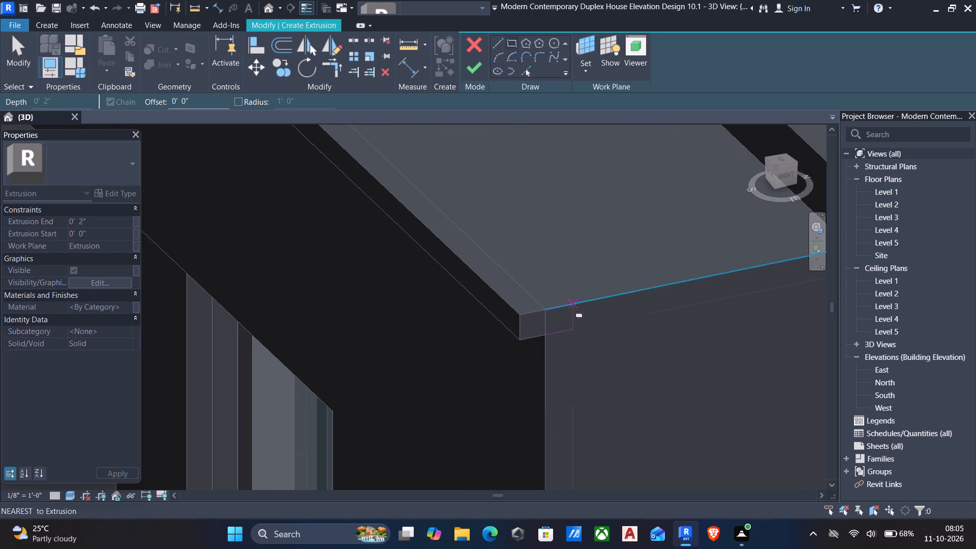
{"action": "left_click", "coordinate": [573, 308]}
{"action": "left_click", "coordinate": [471, 66]}
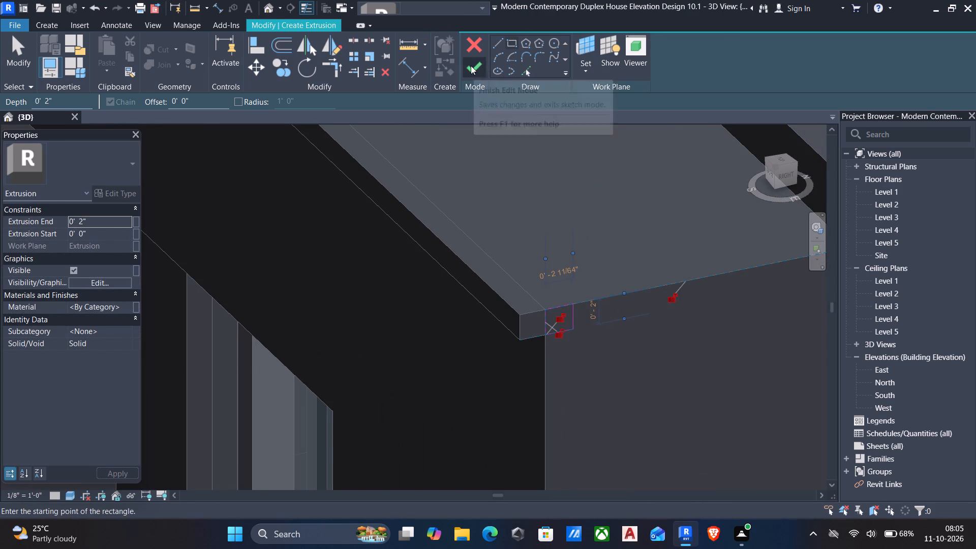
{"action": "scroll", "coordinate": [495, 309], "scroll_direction": "down", "scroll_amount": 5}
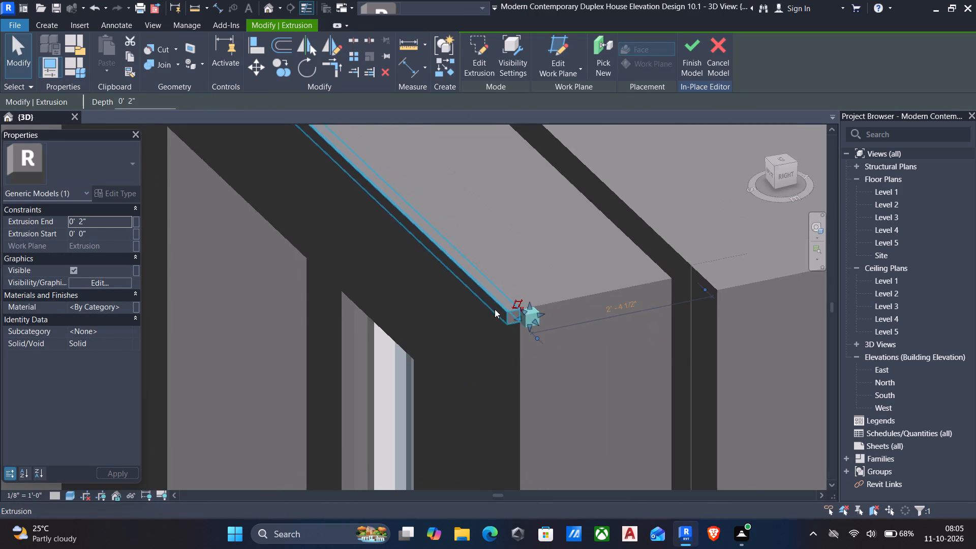
{"action": "key", "text": "Escape"}
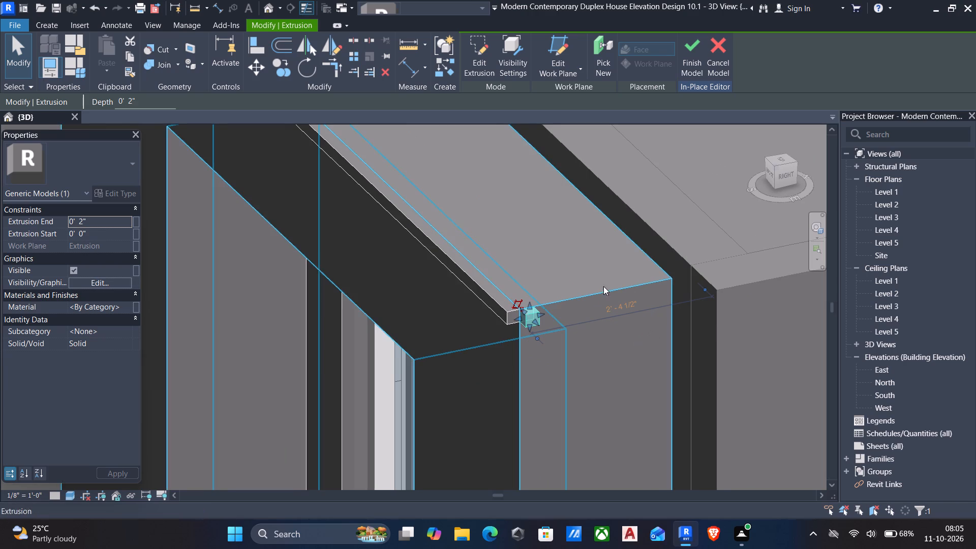
Stretch the rear end of the new right side trim block back to the facade wall behind the frame.
{"action": "left_click", "coordinate": [537, 317]}
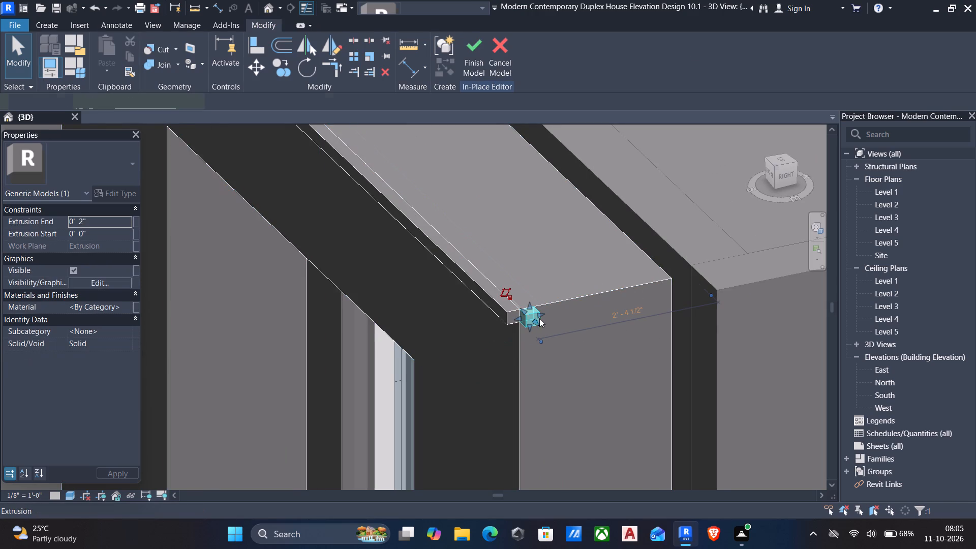
{"action": "left_click_drag", "start_coordinate": [538, 314], "coordinate": [677, 302]}
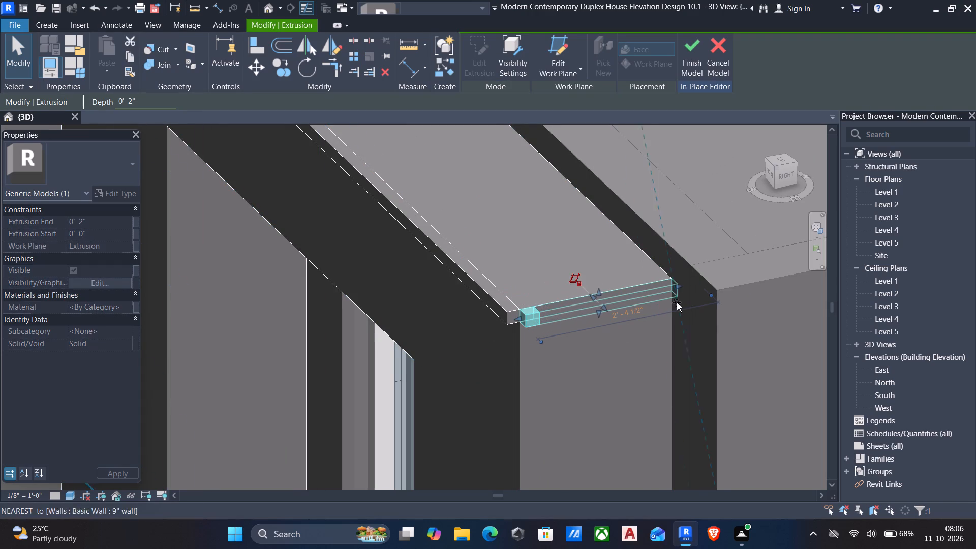
{"action": "left_click_drag", "start_coordinate": [677, 302], "coordinate": [694, 300]}
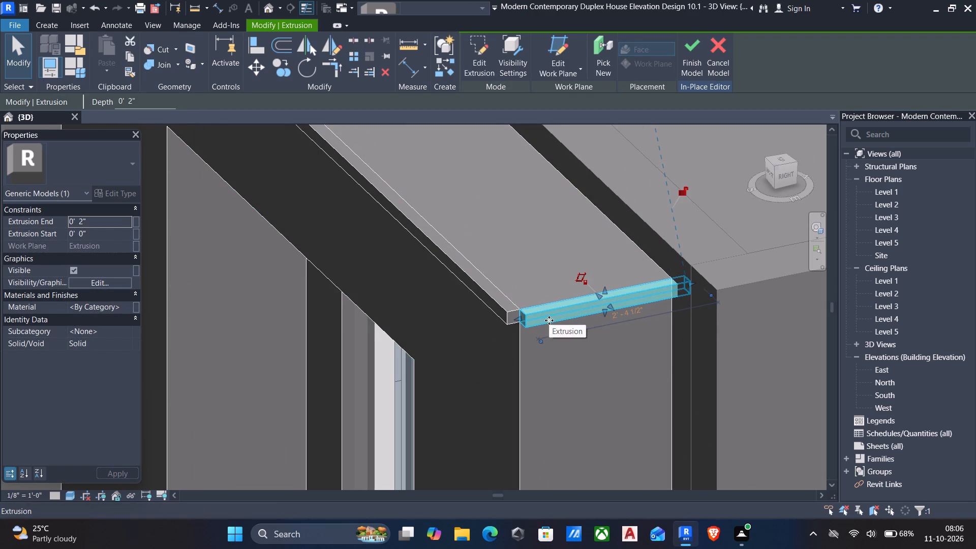
{"action": "key", "text": "Escape"}
Extend the front end of the right side trim and align it with the front face of the front trim strip.
{"action": "left_click", "coordinate": [528, 319]}
{"action": "left_click_drag", "start_coordinate": [521, 319], "coordinate": [500, 326]}
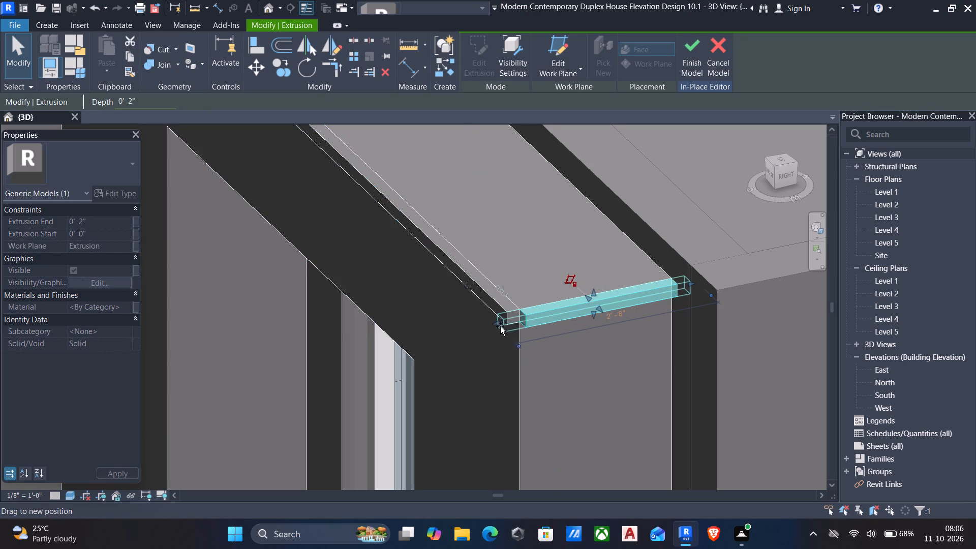
{"action": "left_click_drag", "start_coordinate": [500, 326], "coordinate": [498, 328]}
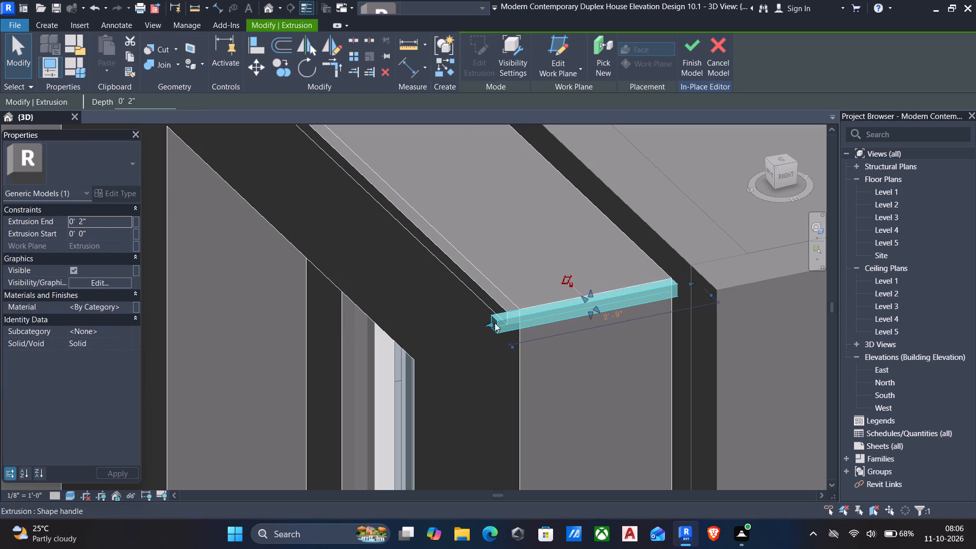
{"action": "type", "text": "al"}
{"action": "left_click", "coordinate": [484, 294]}
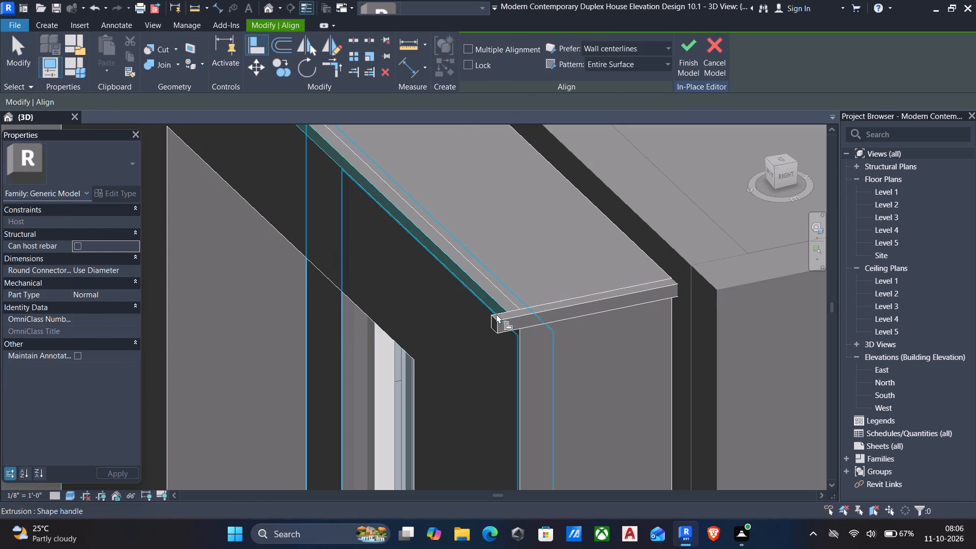
{"action": "left_click", "coordinate": [490, 320]}
{"action": "scroll", "coordinate": [565, 334], "scroll_direction": "down", "scroll_amount": 6}
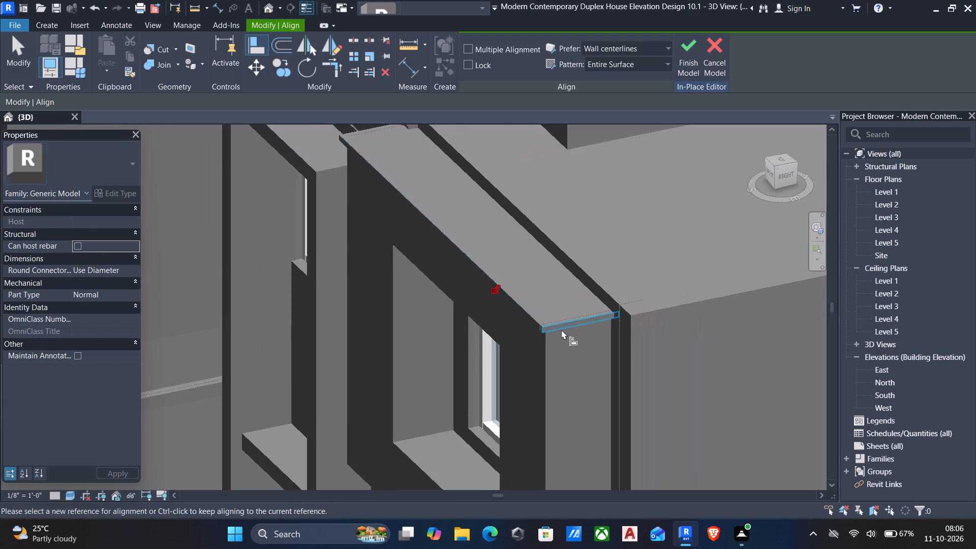
{"action": "scroll", "coordinate": [558, 326], "scroll_direction": "down", "scroll_amount": 6}
{"action": "key", "text": "Escape"}
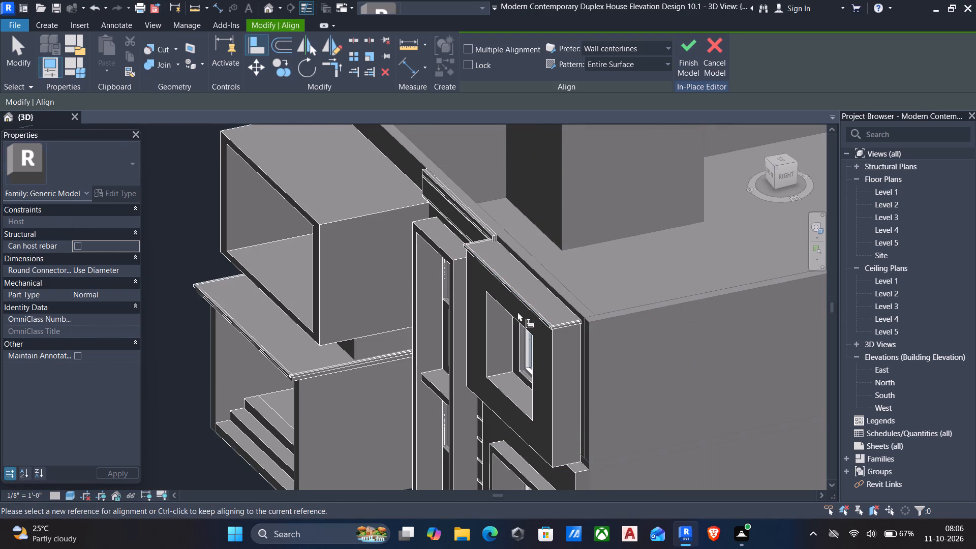
Finish the in-place facade model and bring the whole house into view.
{"action": "middle_click_drag", "start_coordinate": [517, 314], "coordinate": [700, 266], "text": "shift"}
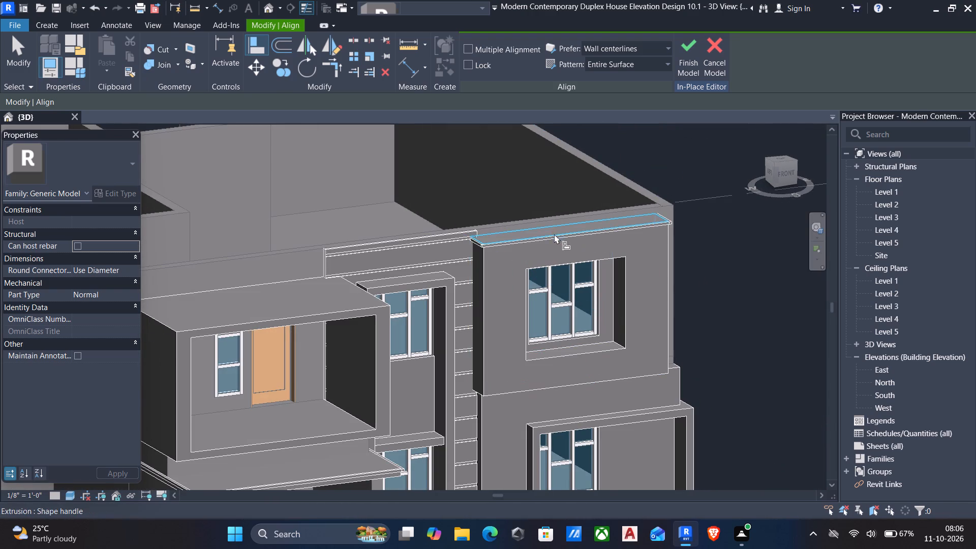
{"action": "middle_click_drag", "start_coordinate": [556, 239], "coordinate": [617, 381]}
{"action": "scroll", "coordinate": [608, 295], "scroll_direction": "down", "scroll_amount": 2}
{"action": "left_click", "coordinate": [682, 51]}
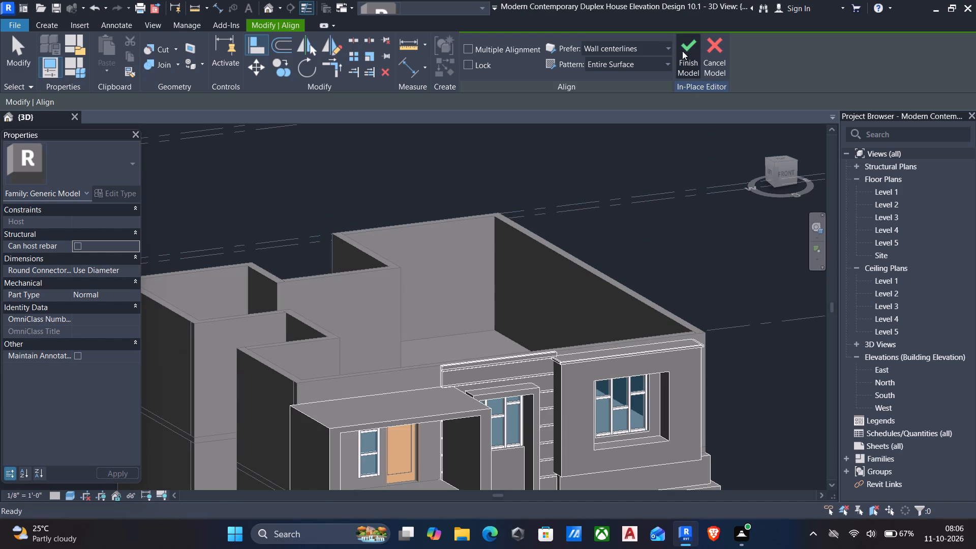
{"action": "middle_click_drag", "start_coordinate": [604, 369], "coordinate": [613, 267]}
{"action": "scroll", "coordinate": [612, 265], "scroll_direction": "down", "scroll_amount": 2}
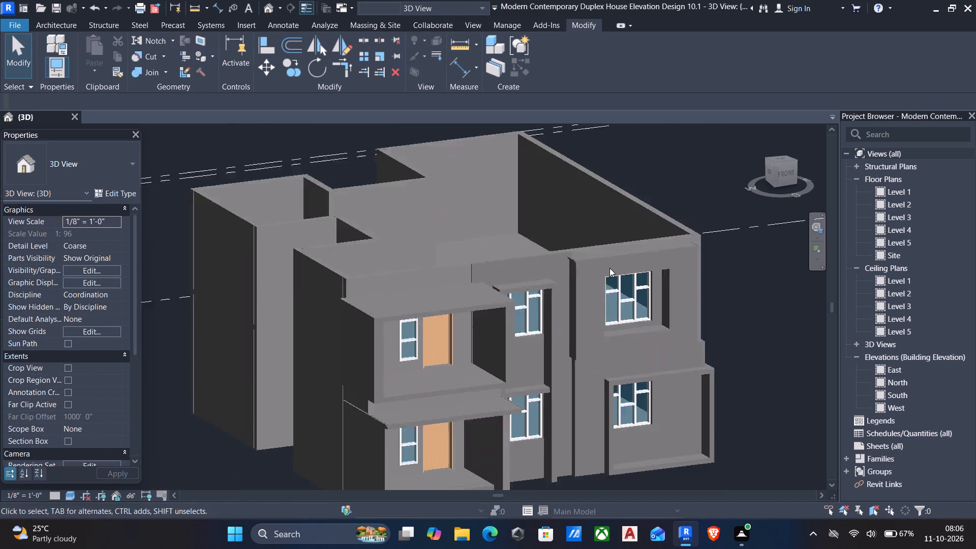
{"action": "scroll", "coordinate": [609, 268], "scroll_direction": "down", "scroll_amount": 1}
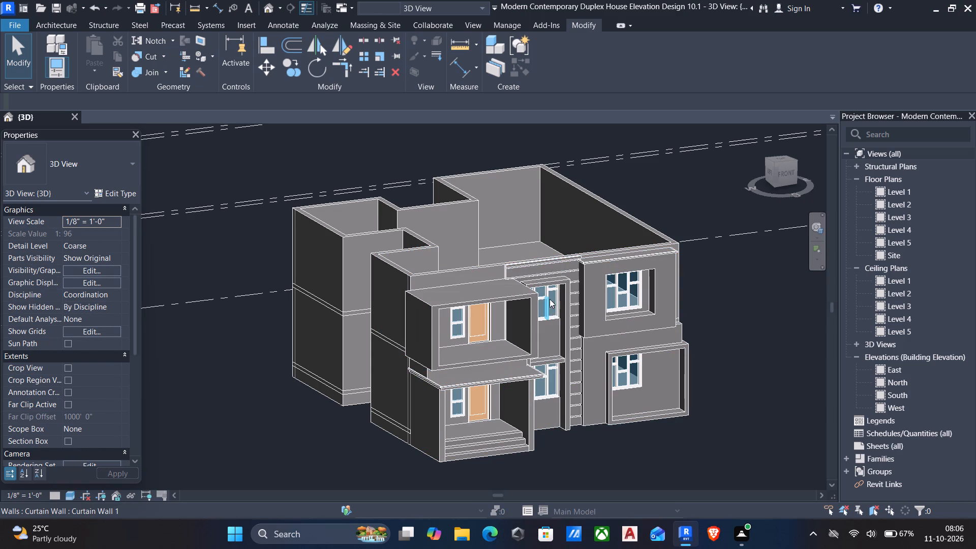
Reopen the in-place facade model, start an extrusion and set its work plane to the front 9" wall face beside the grooved surround.
{"action": "left_click", "coordinate": [551, 270]}
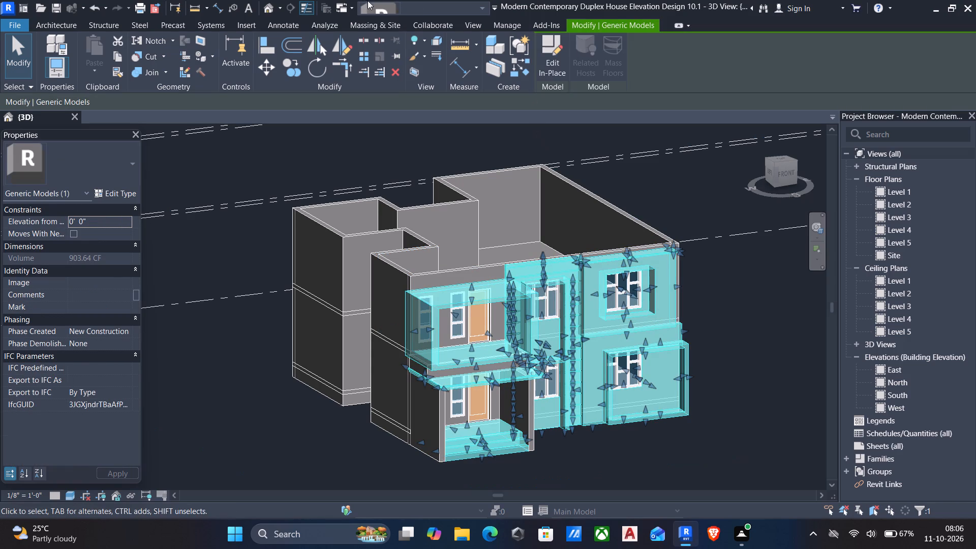
{"action": "left_click", "coordinate": [553, 58]}
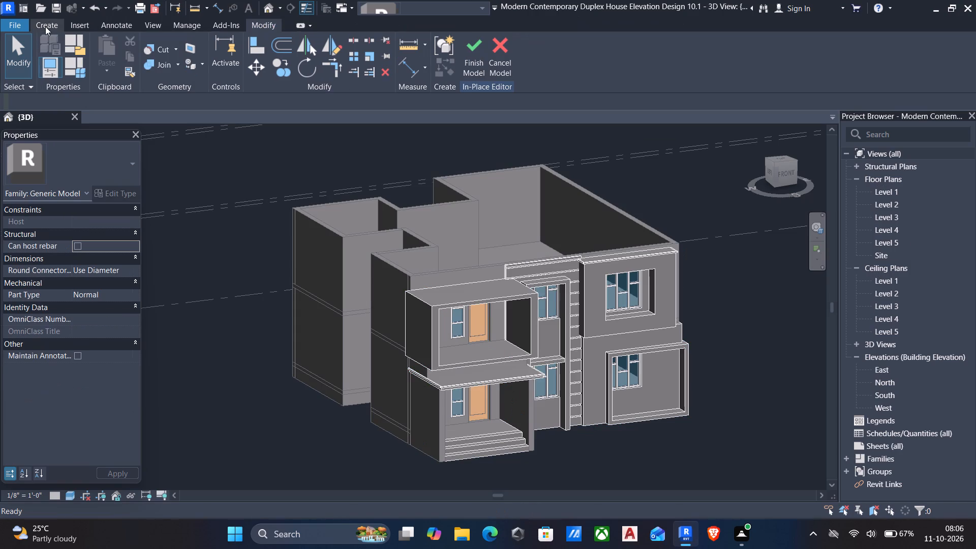
{"action": "left_click", "coordinate": [42, 24]}
{"action": "left_click", "coordinate": [107, 45]}
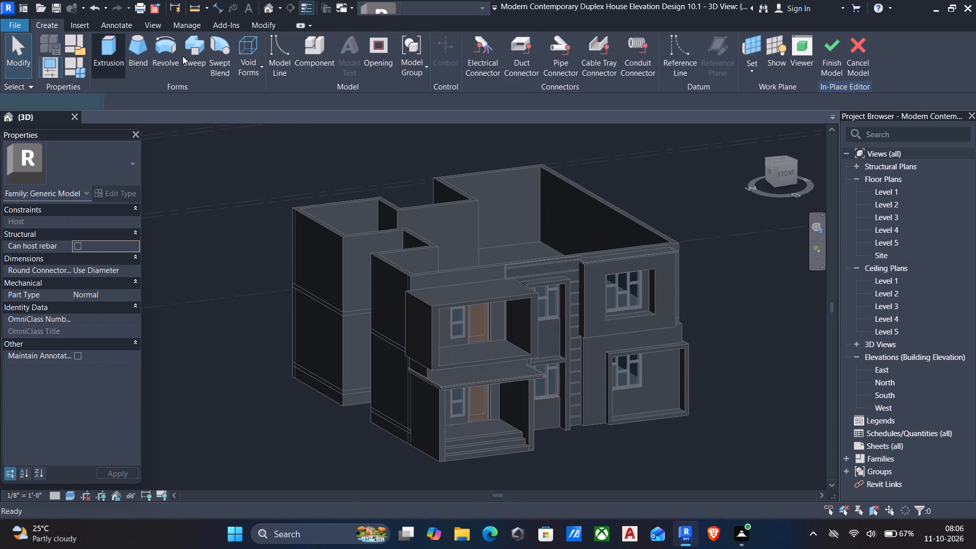
{"action": "left_click", "coordinate": [582, 74]}
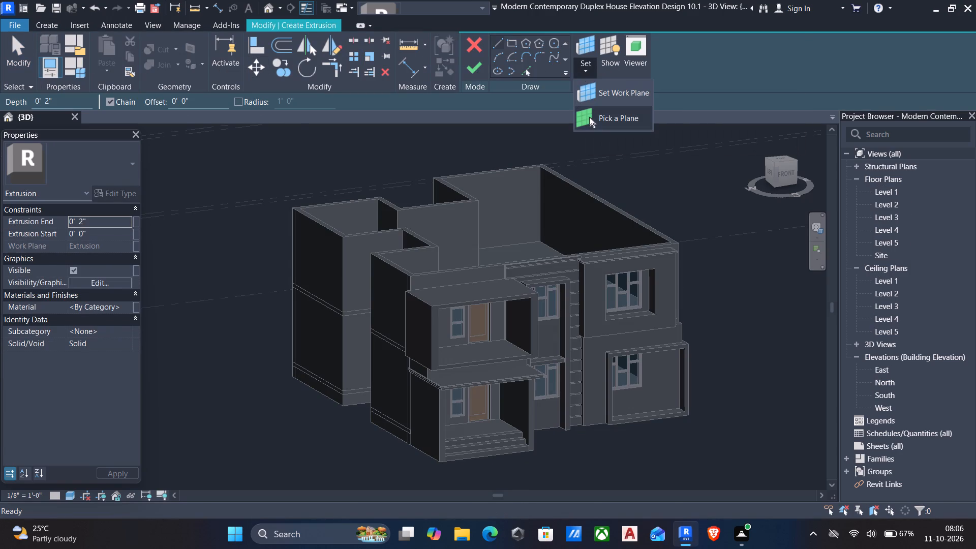
{"action": "left_click", "coordinate": [602, 117]}
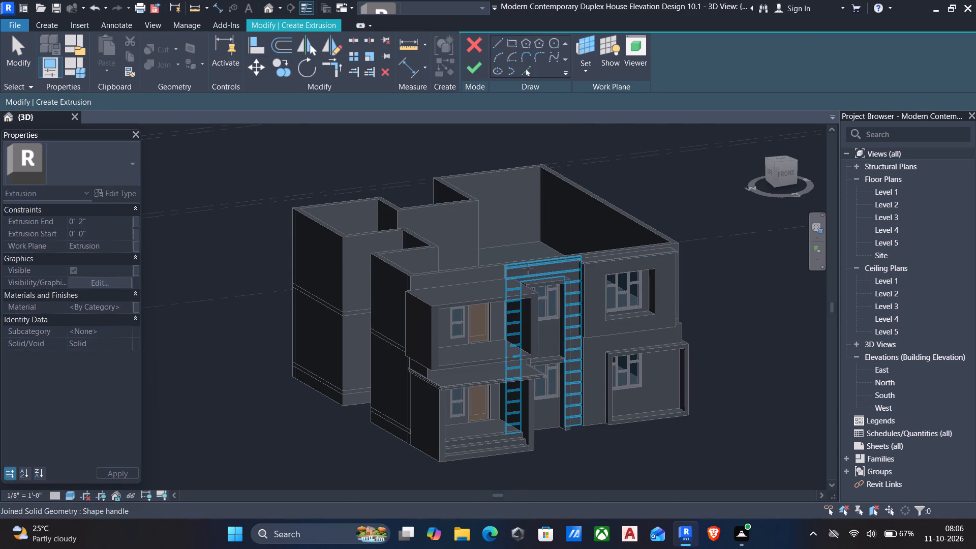
{"action": "scroll", "coordinate": [477, 270], "scroll_direction": "up", "scroll_amount": 4}
{"action": "scroll", "coordinate": [533, 251], "scroll_direction": "up", "scroll_amount": 6}
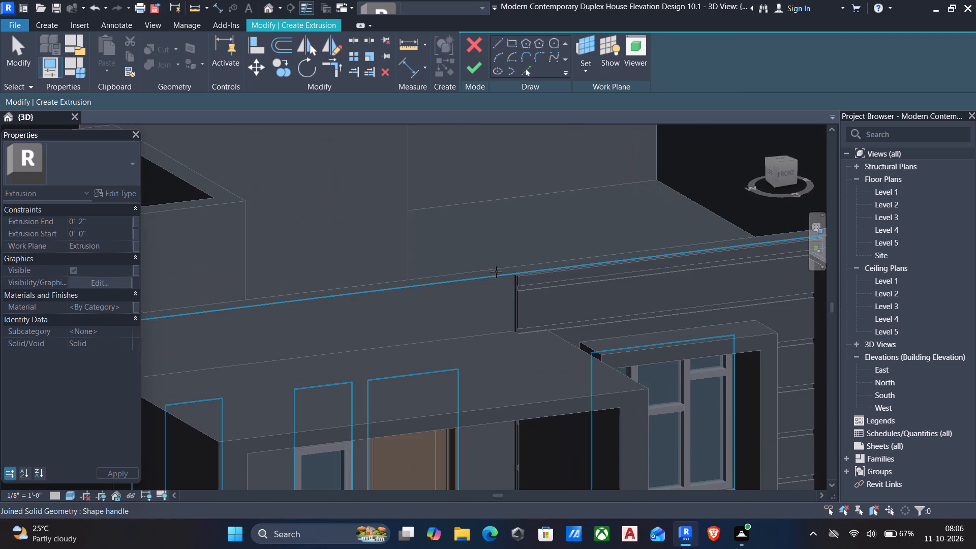
{"action": "left_click", "coordinate": [495, 279]}
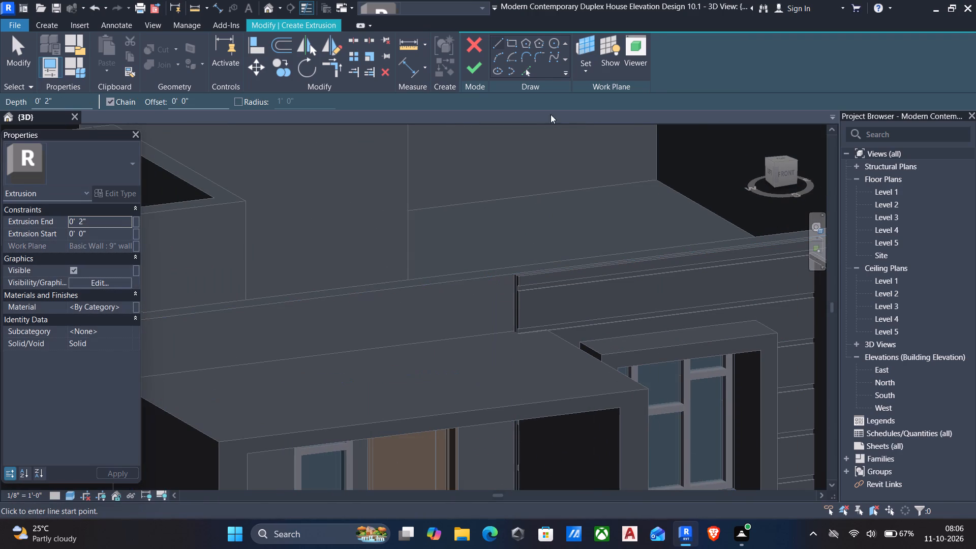
Sketch a rectangle about 10'-8" wide and 3'-3" high over the top band of the grooved surround, rising above the roof edge.
{"action": "left_click", "coordinate": [510, 41]}
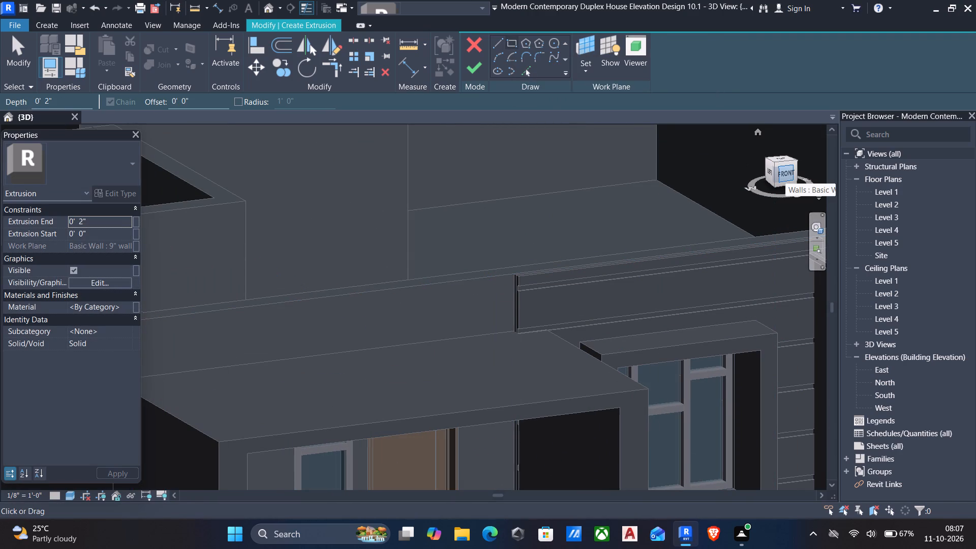
{"action": "left_click", "coordinate": [785, 170]}
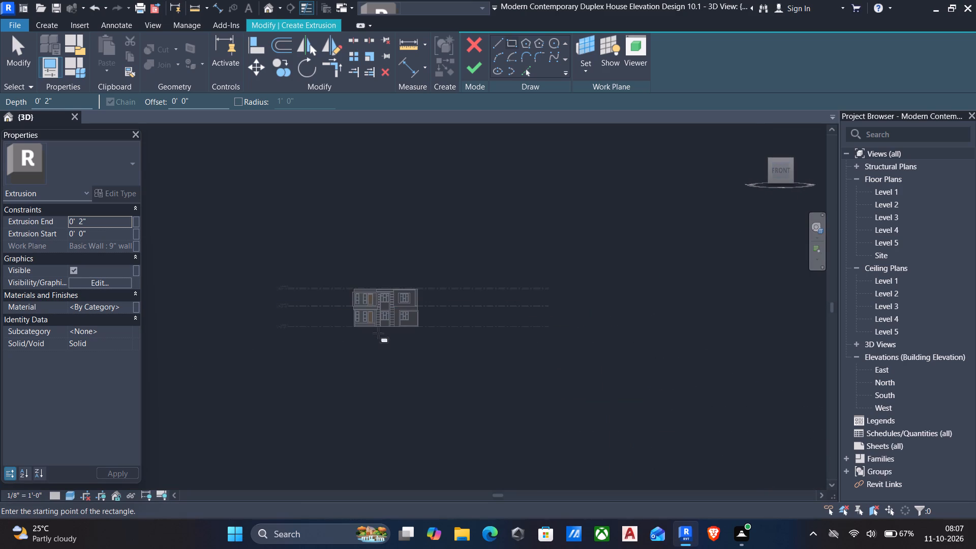
{"action": "scroll", "coordinate": [370, 284], "scroll_direction": "up", "scroll_amount": 14}
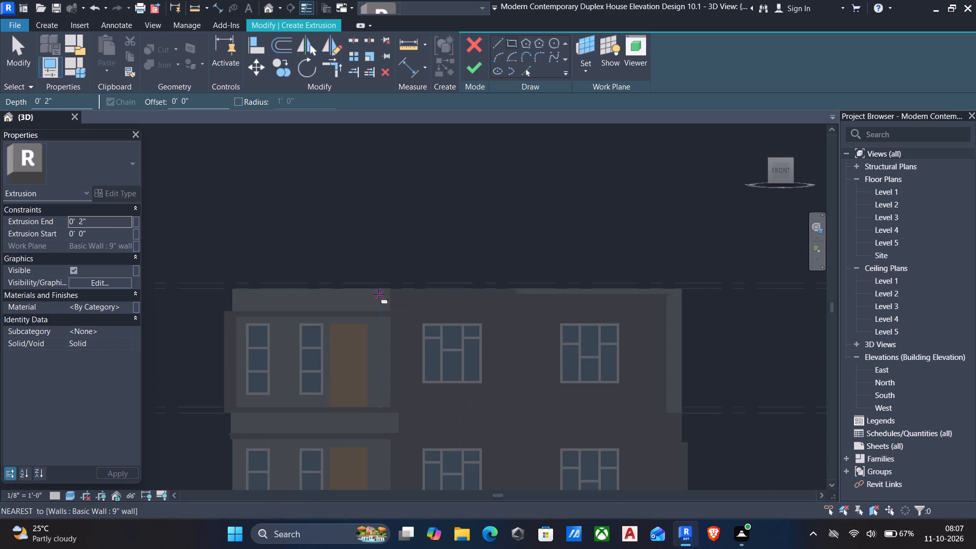
{"action": "scroll", "coordinate": [380, 295], "scroll_direction": "up", "scroll_amount": 11}
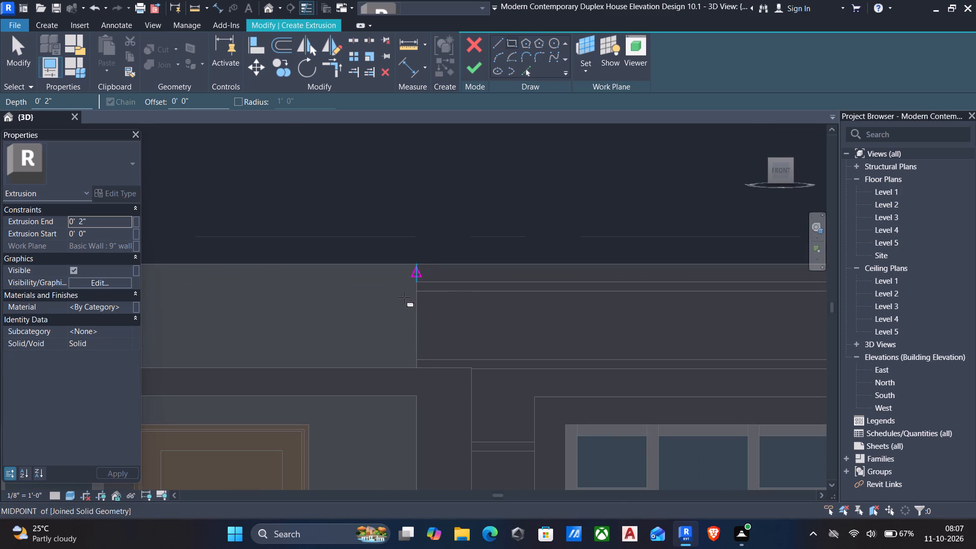
{"action": "left_click", "coordinate": [414, 291]}
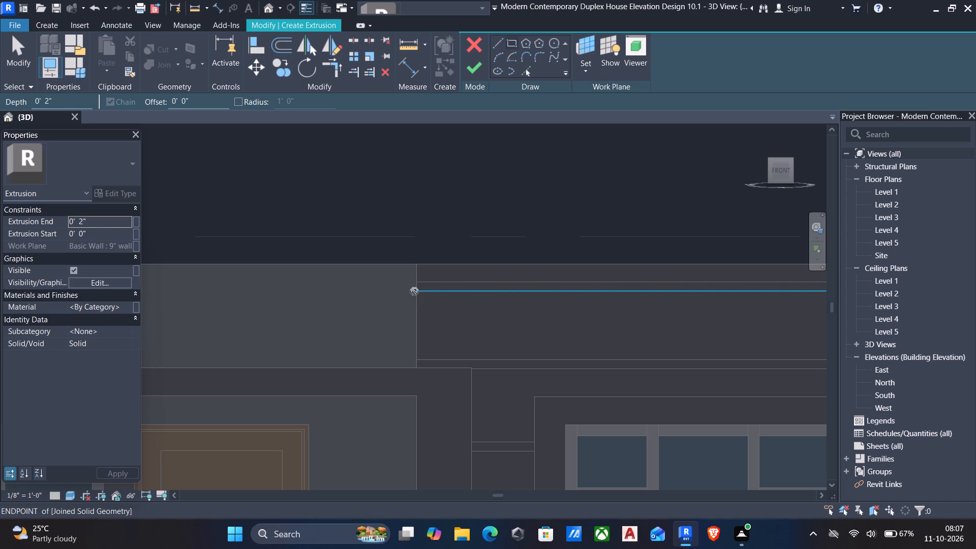
{"action": "middle_click_drag", "start_coordinate": [493, 252], "coordinate": [413, 258]}
{"action": "scroll", "coordinate": [436, 264], "scroll_direction": "down", "scroll_amount": 4}
{"action": "middle_click_drag", "start_coordinate": [570, 280], "coordinate": [571, 288]}
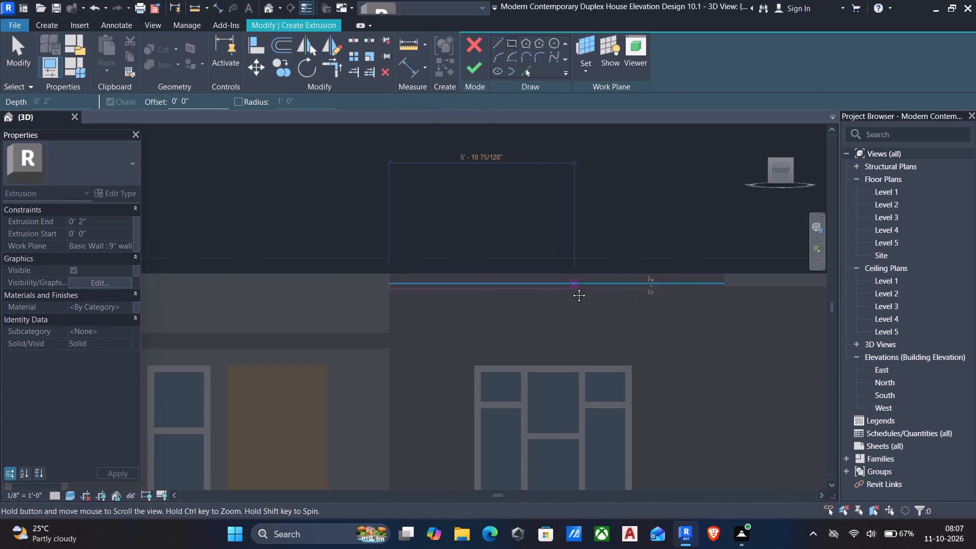
{"action": "middle_click_drag", "start_coordinate": [571, 288], "coordinate": [371, 308]}
{"action": "scroll", "coordinate": [427, 304], "scroll_direction": "down", "scroll_amount": 4}
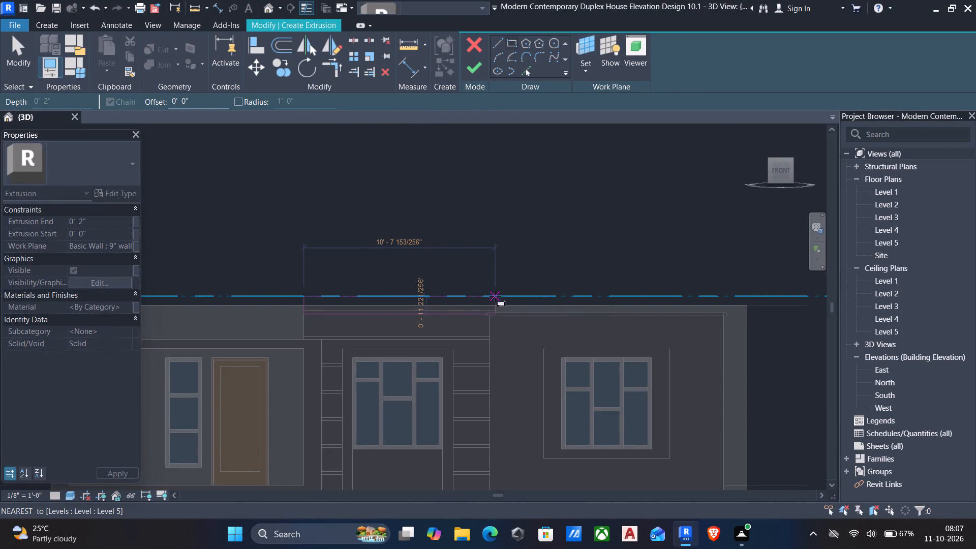
{"action": "scroll", "coordinate": [495, 316], "scroll_direction": "up", "scroll_amount": 5}
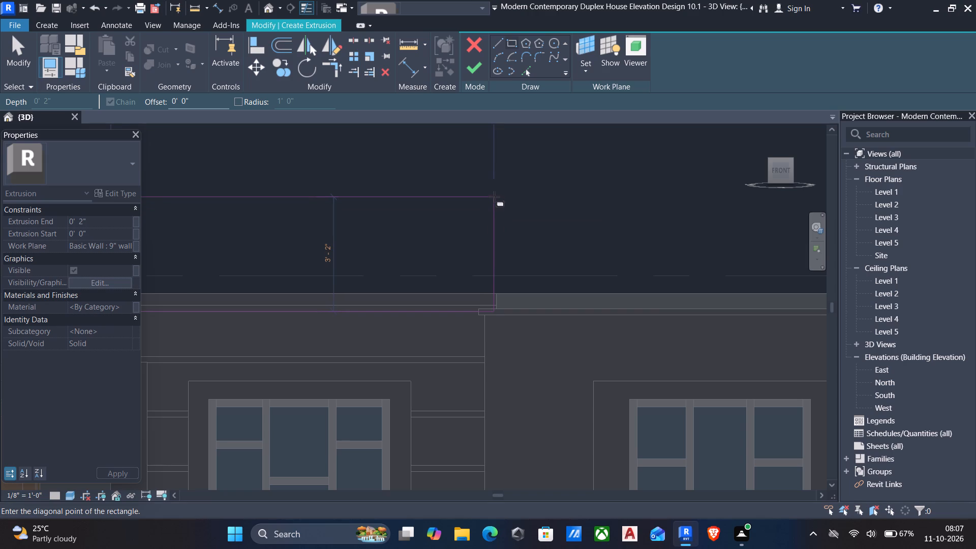
{"action": "left_click", "coordinate": [496, 195]}
{"action": "scroll", "coordinate": [537, 292], "scroll_direction": "down", "scroll_amount": 3}
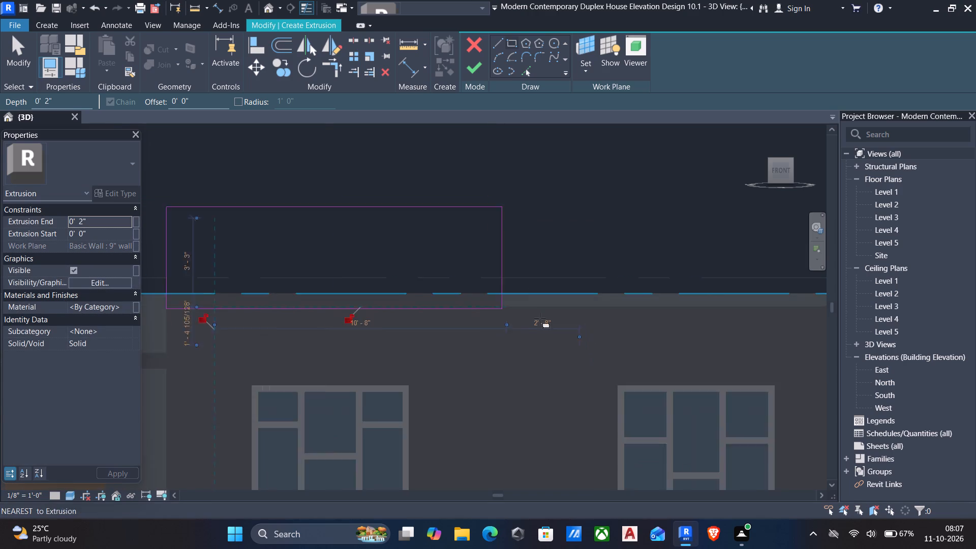
{"action": "middle_click_drag", "start_coordinate": [425, 383], "coordinate": [561, 417]}
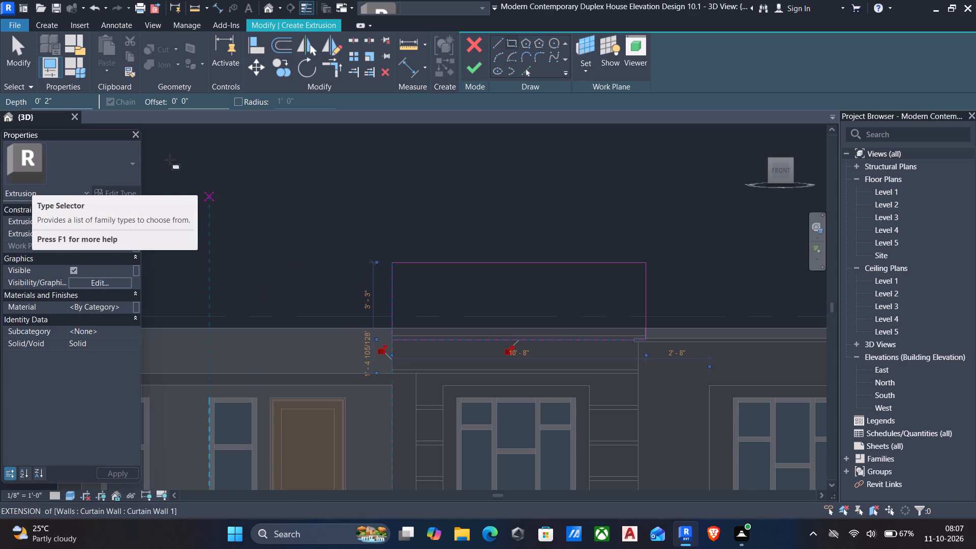
Sketch a second rectangle offset 6" outward around the parapet rectangle, about 11'-8" wide.
{"action": "left_click_drag", "start_coordinate": [206, 101], "coordinate": [0, 119]}
{"action": "key", "text": "6"}
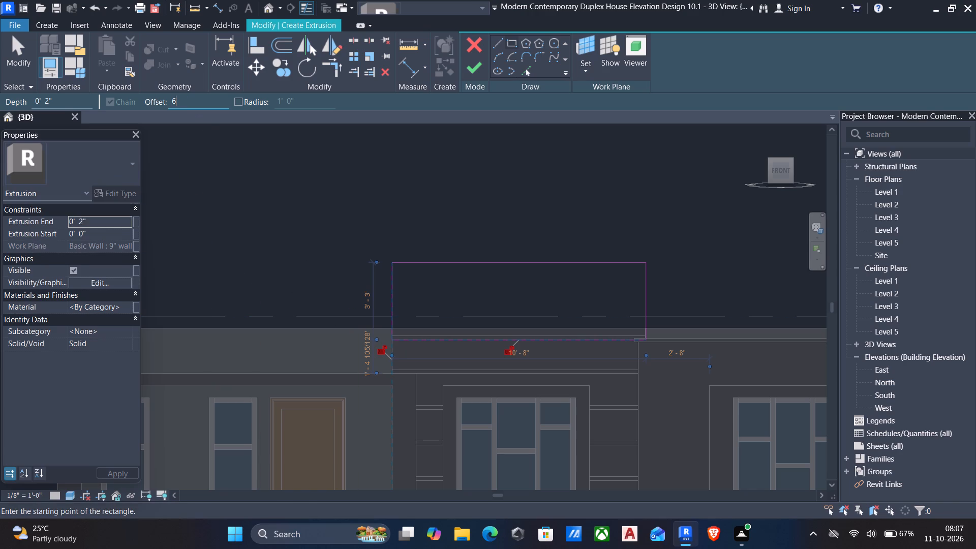
{"action": "key", "text": "shift+quotedbl"}
{"action": "scroll", "coordinate": [399, 368], "scroll_direction": "up", "scroll_amount": 4}
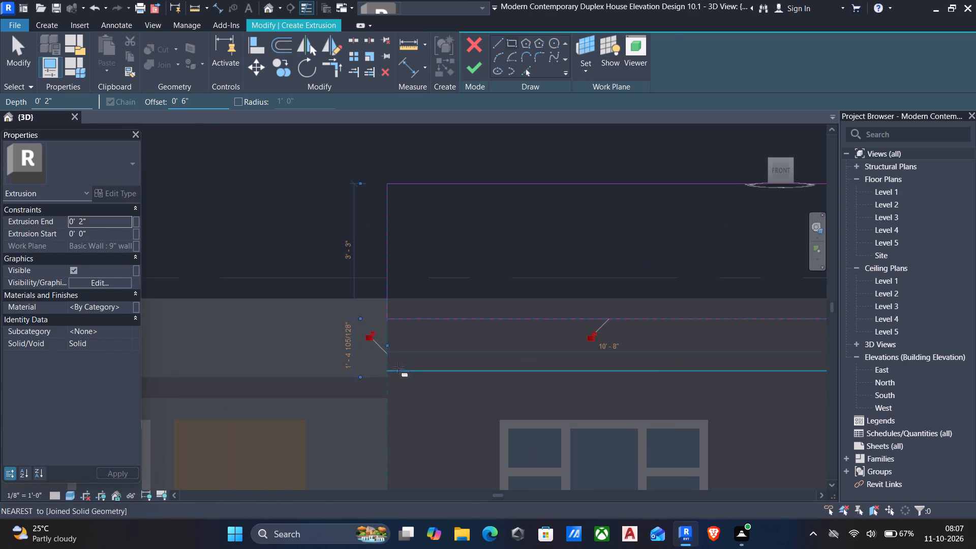
{"action": "scroll", "coordinate": [373, 306], "scroll_direction": "up", "scroll_amount": 5}
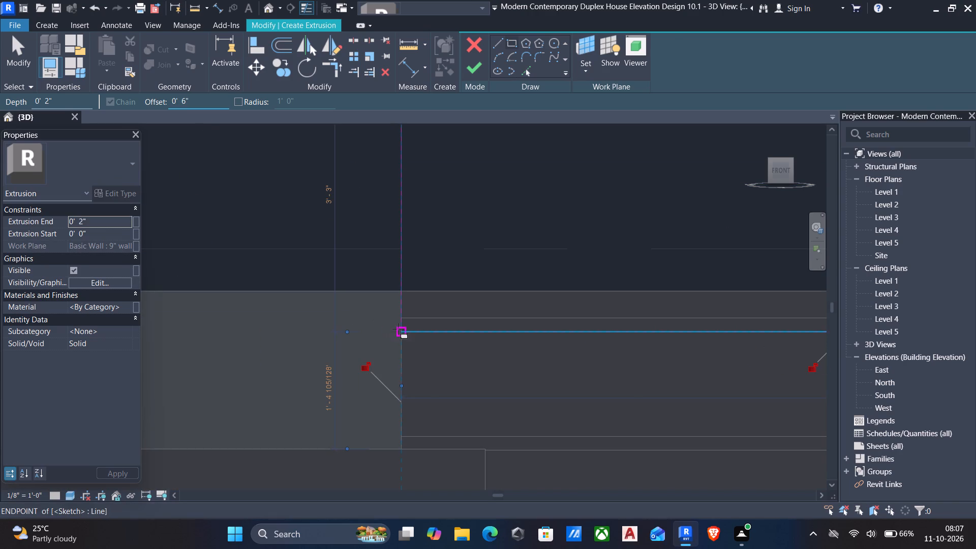
{"action": "left_click", "coordinate": [400, 329]}
{"action": "middle_click_drag", "start_coordinate": [493, 320], "coordinate": [423, 325]}
{"action": "scroll", "coordinate": [423, 325], "scroll_direction": "down", "scroll_amount": 4}
{"action": "middle_click_drag", "start_coordinate": [511, 311], "coordinate": [381, 316]}
{"action": "scroll", "coordinate": [428, 333], "scroll_direction": "down", "scroll_amount": 1}
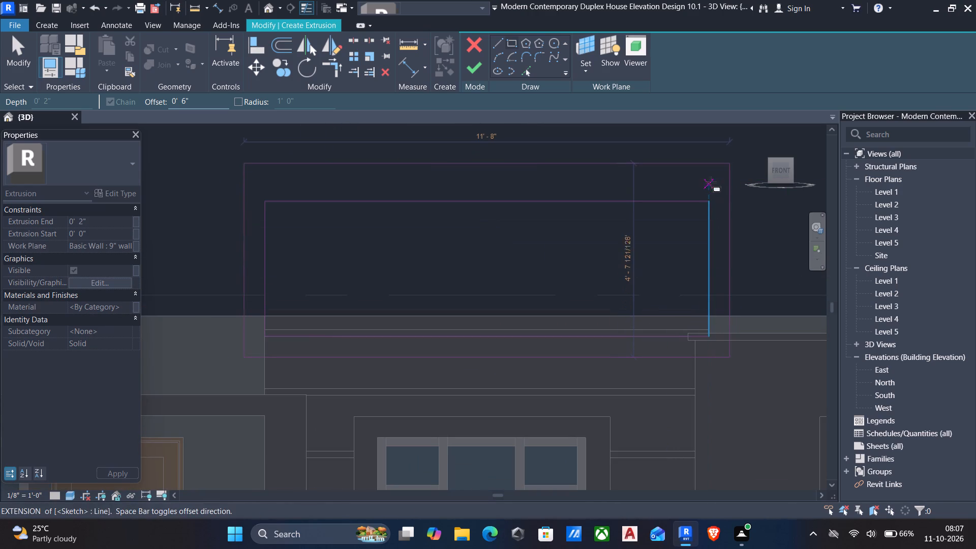
{"action": "left_click", "coordinate": [709, 199]}
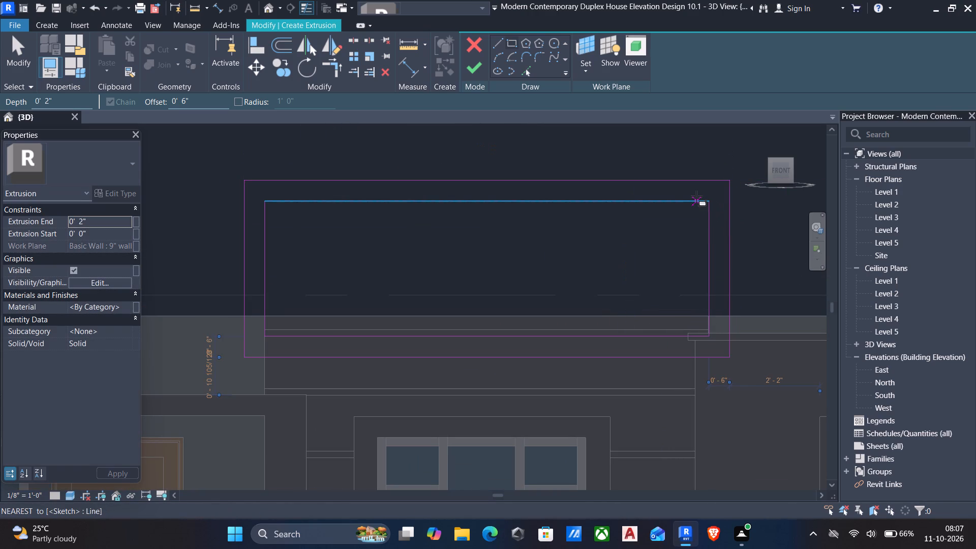
{"action": "key", "text": "Escape"}
{"action": "key", "text": "Escape"}
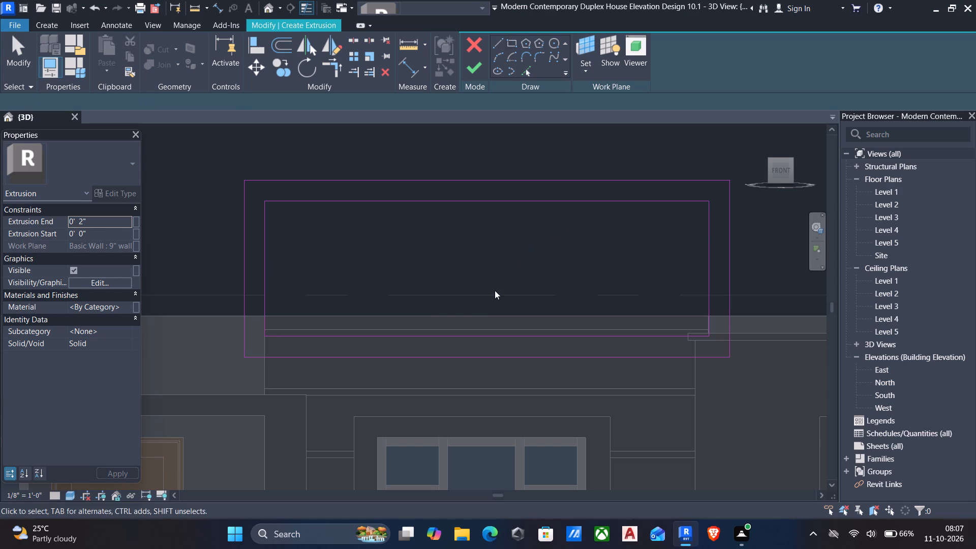
Delete the bottom lines of both the inner and outer parapet rectangles.
{"action": "left_click_drag", "start_coordinate": [420, 377], "coordinate": [337, 304]}
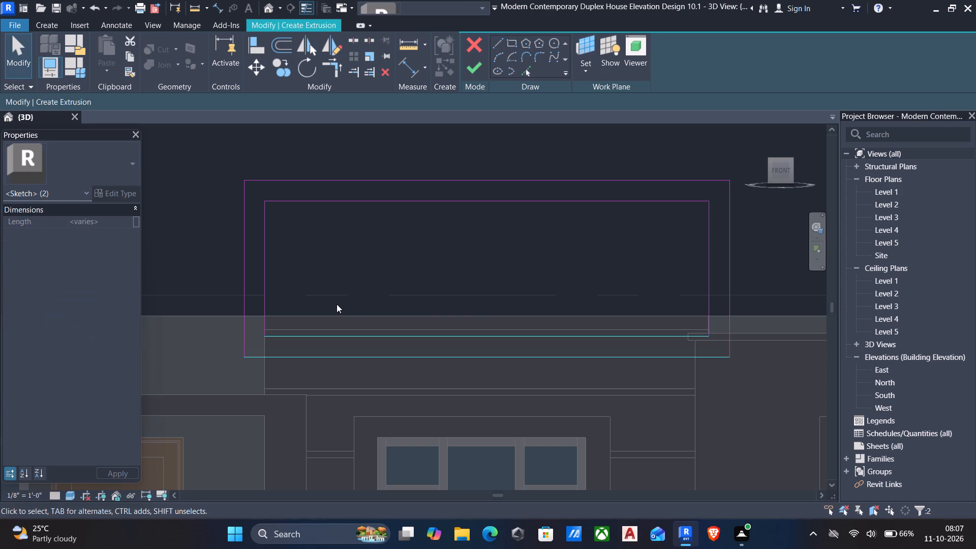
{"action": "key", "text": "Delete"}
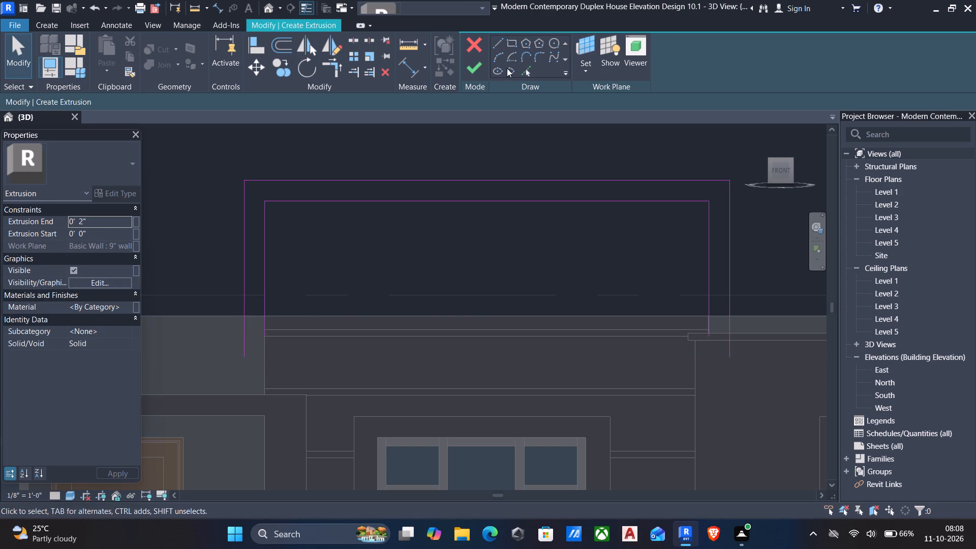
Draw short horizontal lines along the roof edge joining the inner and outer vertical lines of both frame legs.
{"action": "left_click", "coordinate": [495, 40]}
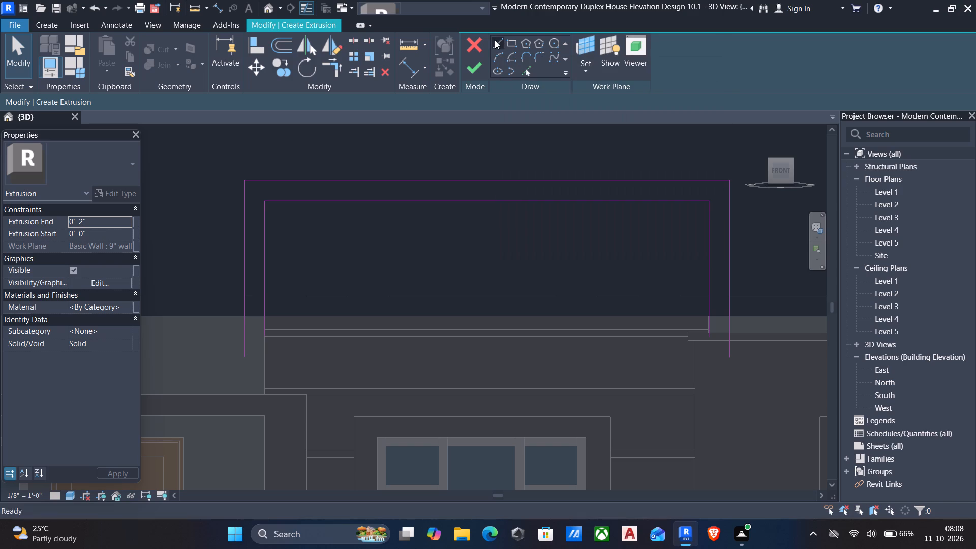
{"action": "scroll", "coordinate": [257, 304], "scroll_direction": "up", "scroll_amount": 5}
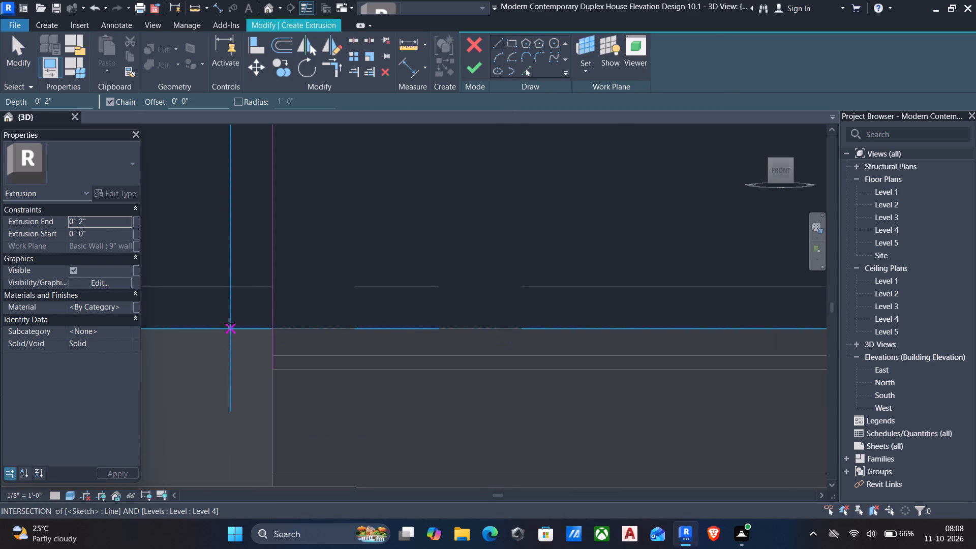
{"action": "left_click", "coordinate": [229, 328]}
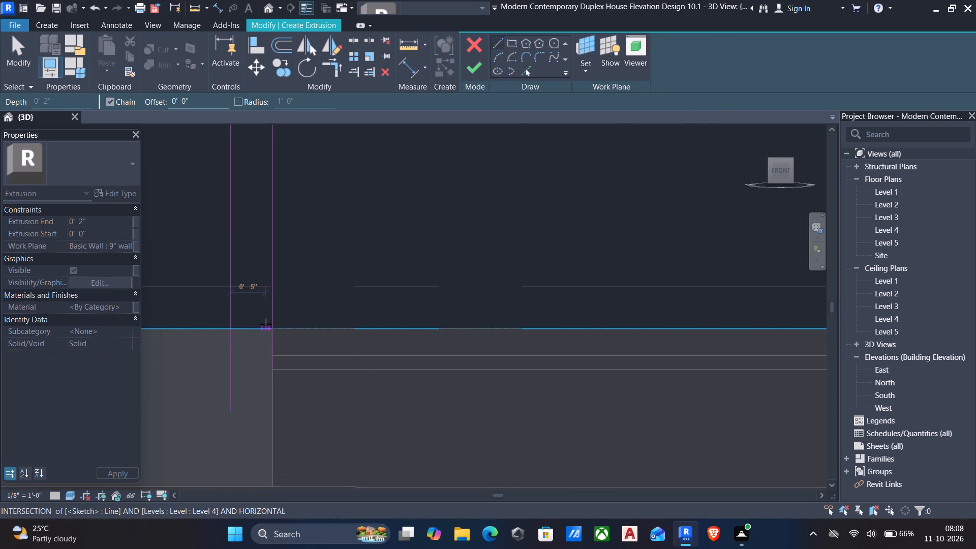
{"action": "left_click", "coordinate": [275, 325]}
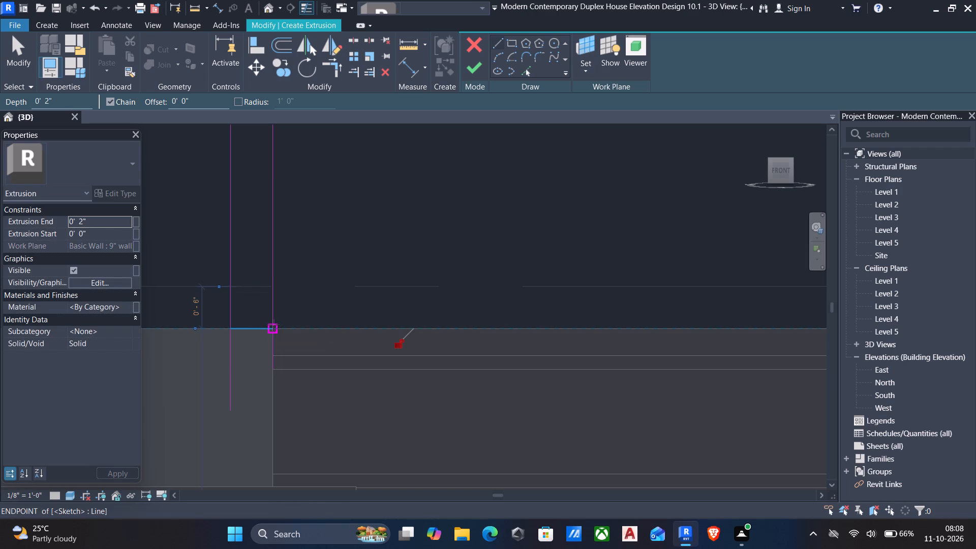
{"action": "key", "text": "Escape"}
{"action": "scroll", "coordinate": [339, 369], "scroll_direction": "down", "scroll_amount": 6}
{"action": "middle_click_drag", "start_coordinate": [563, 388], "coordinate": [436, 409]}
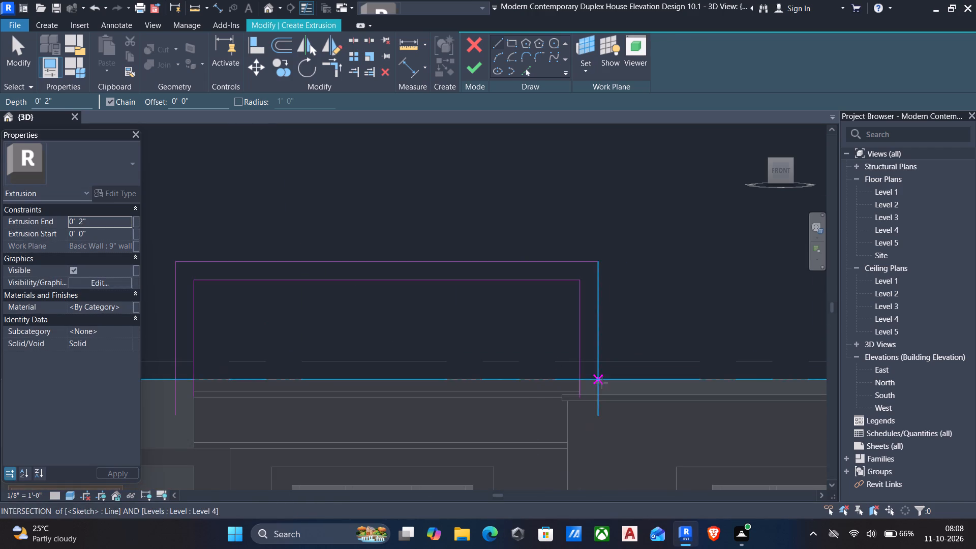
{"action": "scroll", "coordinate": [602, 383], "scroll_direction": "up", "scroll_amount": 5}
{"action": "left_click", "coordinate": [596, 375]}
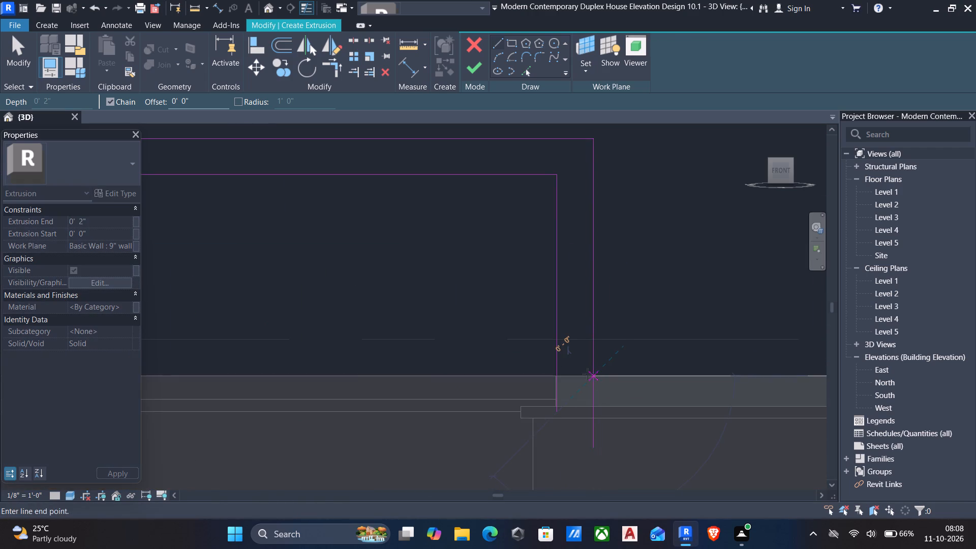
{"action": "left_click", "coordinate": [558, 375]}
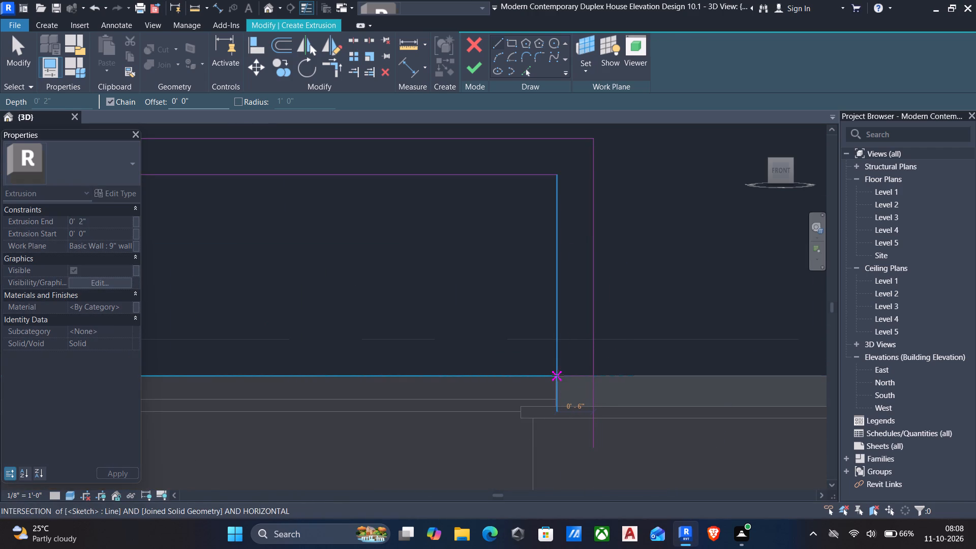
{"action": "key", "text": "Escape"}
{"action": "scroll", "coordinate": [537, 385], "scroll_direction": "down", "scroll_amount": 3}
{"action": "key", "text": "Escape"}
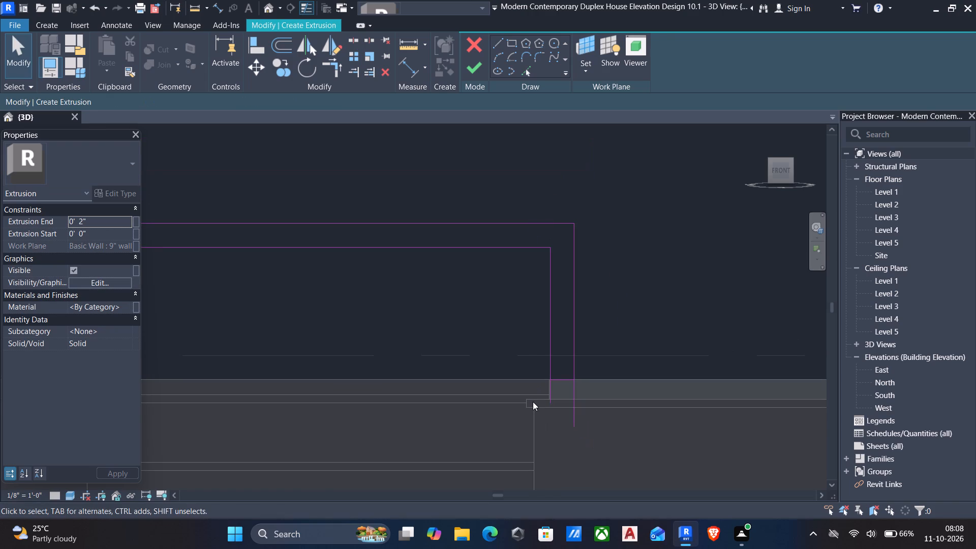
Trim the overhanging vertical lines of both frame legs to the short closing lines at the roof edge.
{"action": "type", "text": "tr"}
{"action": "scroll", "coordinate": [542, 392], "scroll_direction": "up", "scroll_amount": 5}
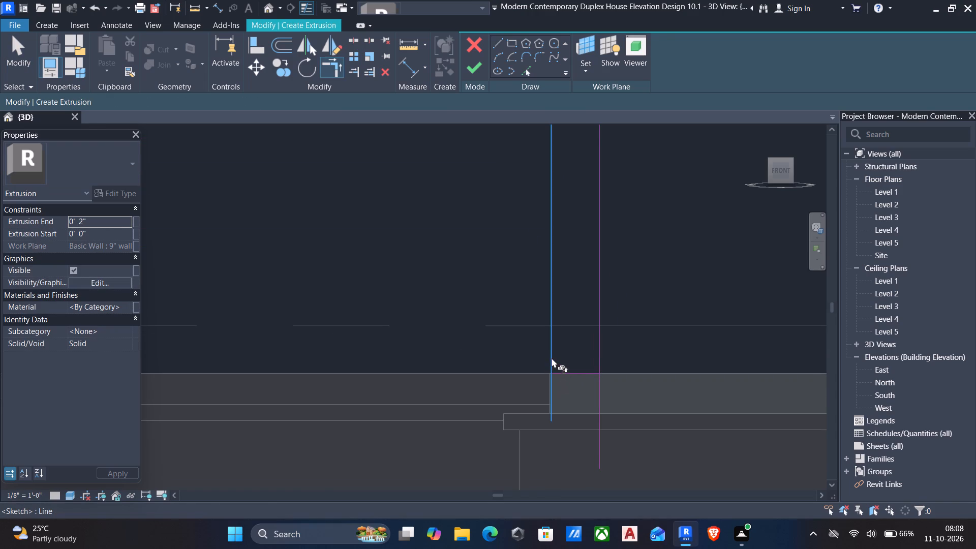
{"action": "left_click", "coordinate": [552, 354]}
{"action": "left_click", "coordinate": [564, 375]}
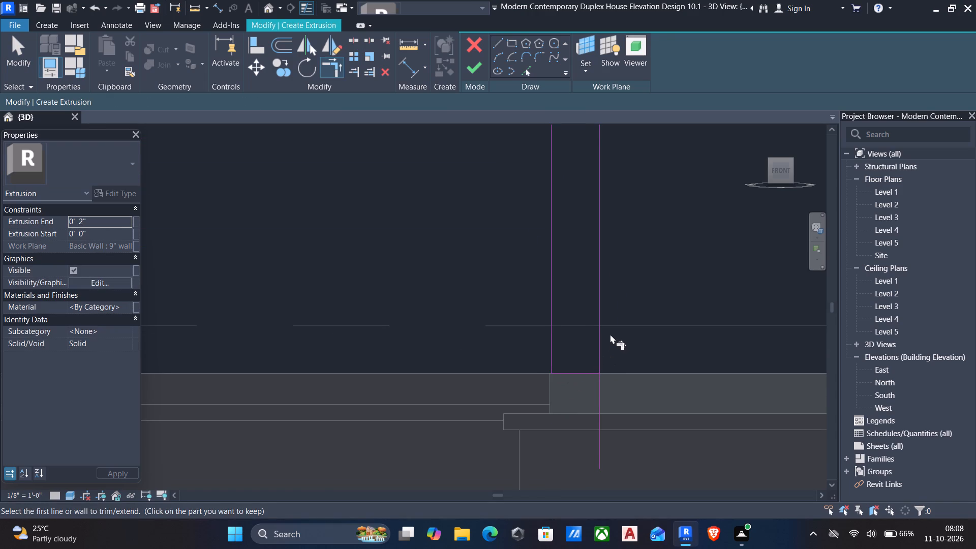
{"action": "left_click", "coordinate": [600, 344]}
{"action": "left_click", "coordinate": [580, 370]}
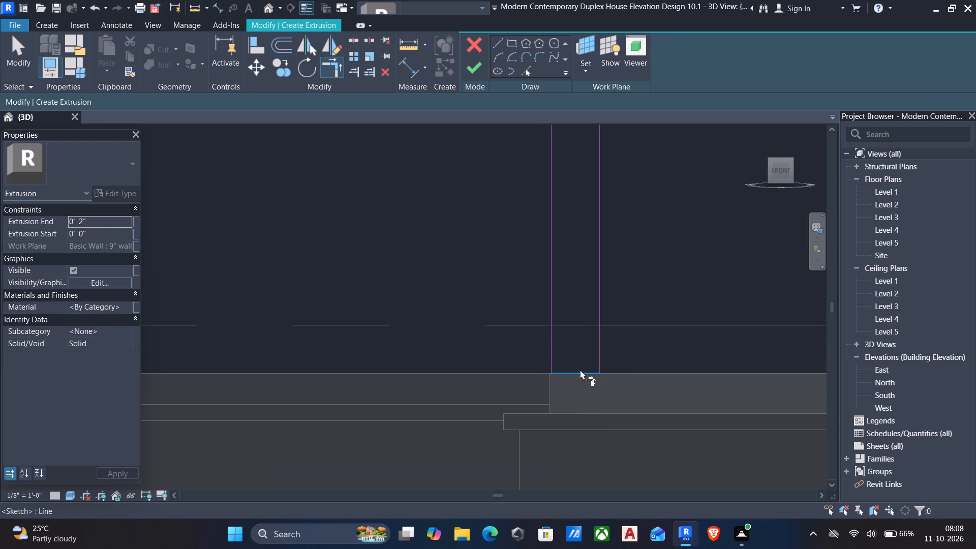
{"action": "scroll", "coordinate": [476, 403], "scroll_direction": "down", "scroll_amount": 6}
{"action": "middle_click_drag", "start_coordinate": [431, 422], "coordinate": [557, 363]}
{"action": "middle_click_drag", "start_coordinate": [403, 384], "coordinate": [596, 393]}
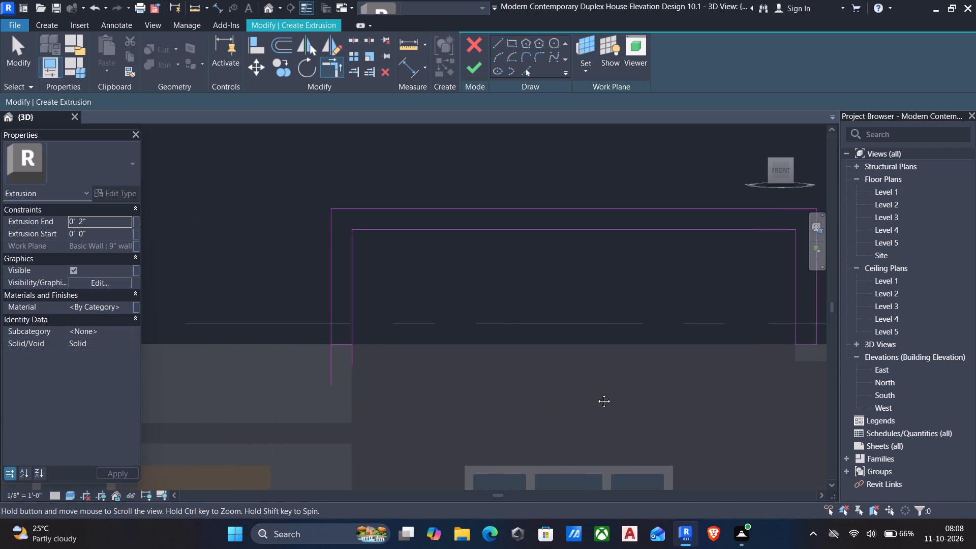
{"action": "middle_click_drag", "start_coordinate": [596, 393], "coordinate": [600, 393]}
{"action": "scroll", "coordinate": [343, 330], "scroll_direction": "up", "scroll_amount": 6}
{"action": "left_click", "coordinate": [385, 315]}
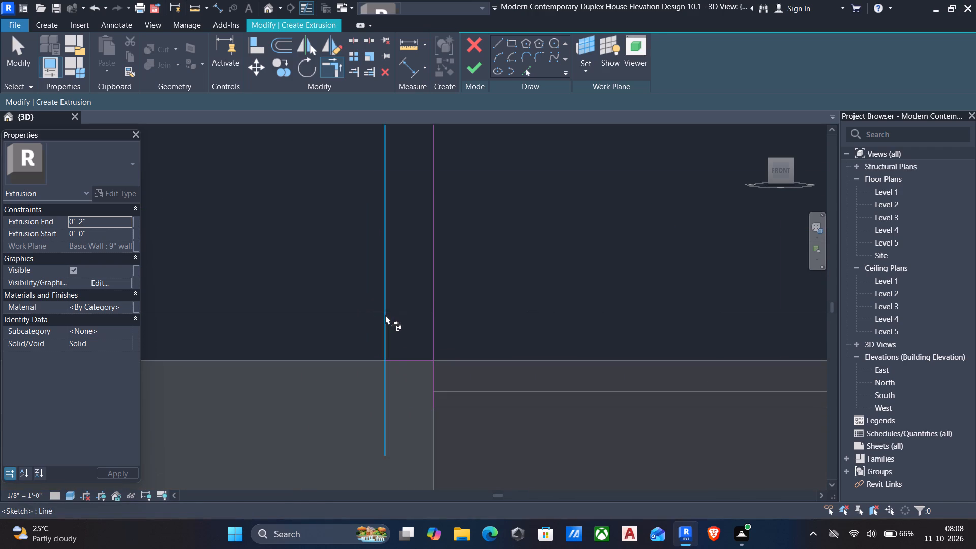
{"action": "left_click", "coordinate": [402, 359]}
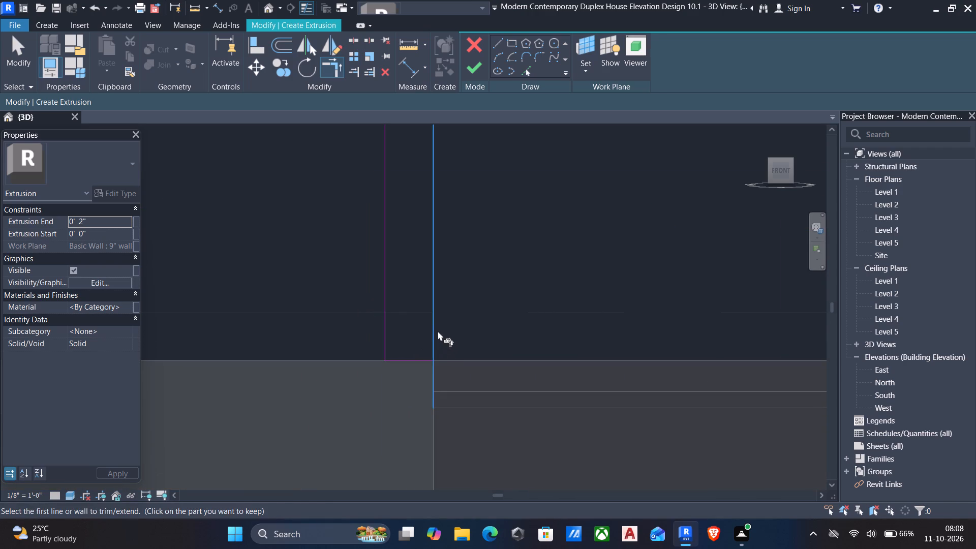
{"action": "left_click", "coordinate": [436, 328]}
{"action": "left_click", "coordinate": [408, 358]}
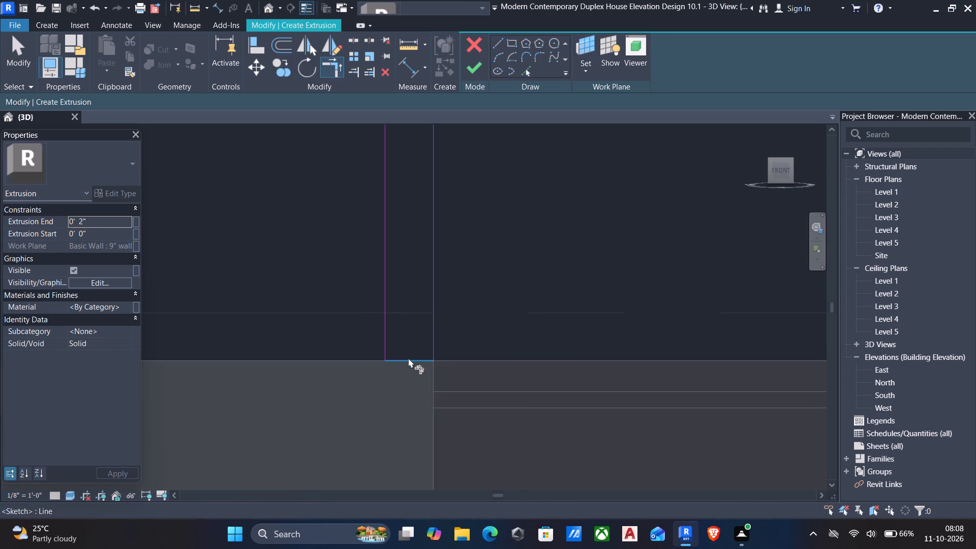
Finish the inverted-U frame sketch as a 2" deep extrusion and check how it sits on the roof edge.
{"action": "scroll", "coordinate": [345, 353], "scroll_direction": "down", "scroll_amount": 6}
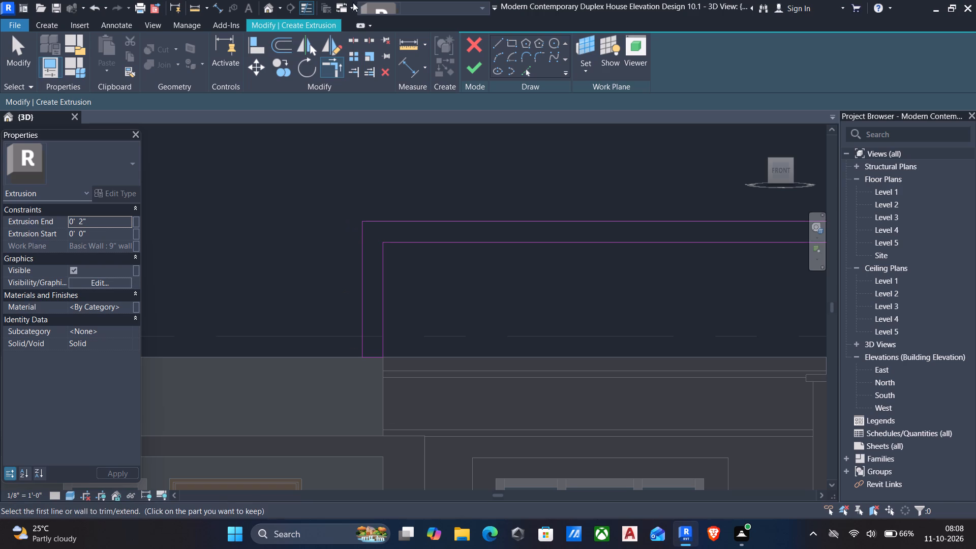
{"action": "left_click", "coordinate": [471, 67]}
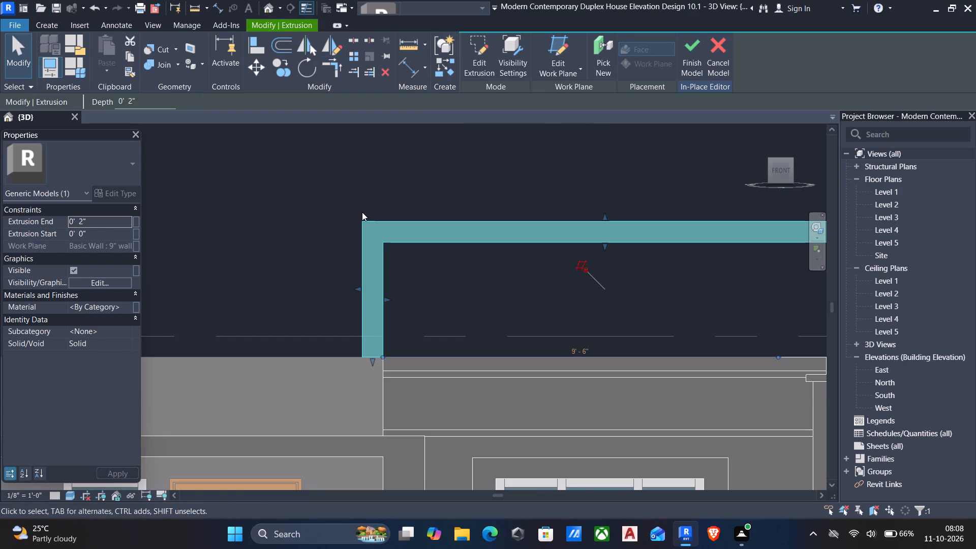
{"action": "scroll", "coordinate": [361, 212], "scroll_direction": "down", "scroll_amount": 3}
{"action": "middle_click_drag", "start_coordinate": [357, 223], "coordinate": [387, 350], "text": "shift"}
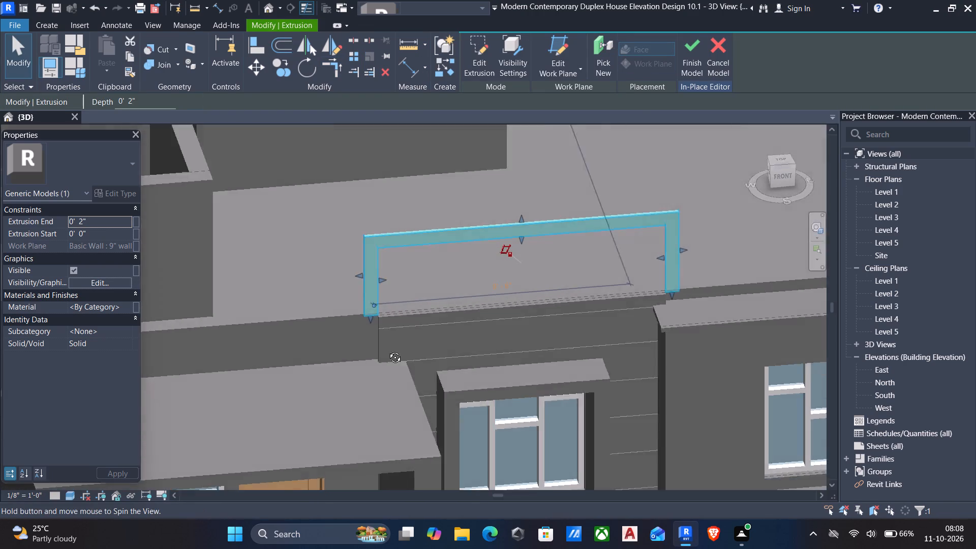
{"action": "middle_click_drag", "start_coordinate": [387, 350], "coordinate": [579, 309], "text": "shift"}
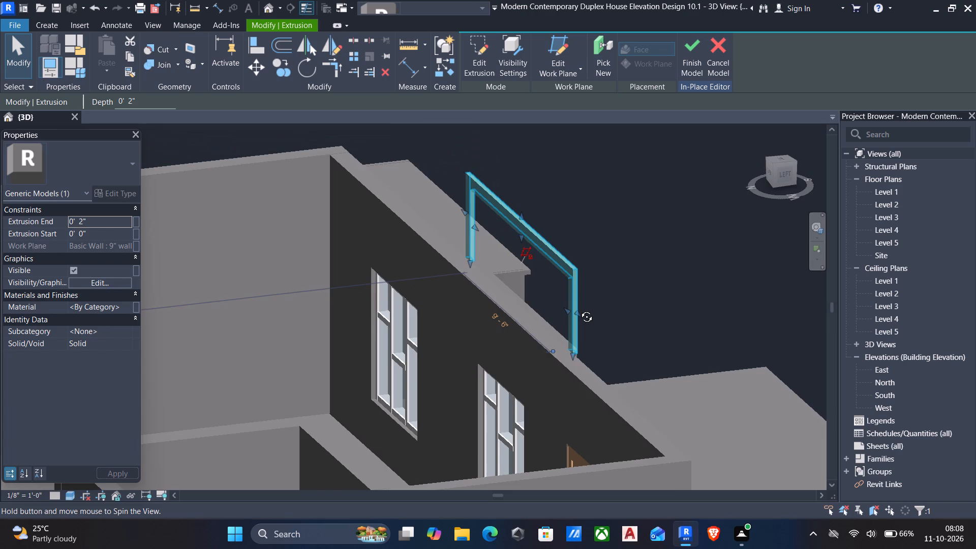
{"action": "middle_click_drag", "start_coordinate": [579, 309], "coordinate": [561, 309], "text": "shift"}
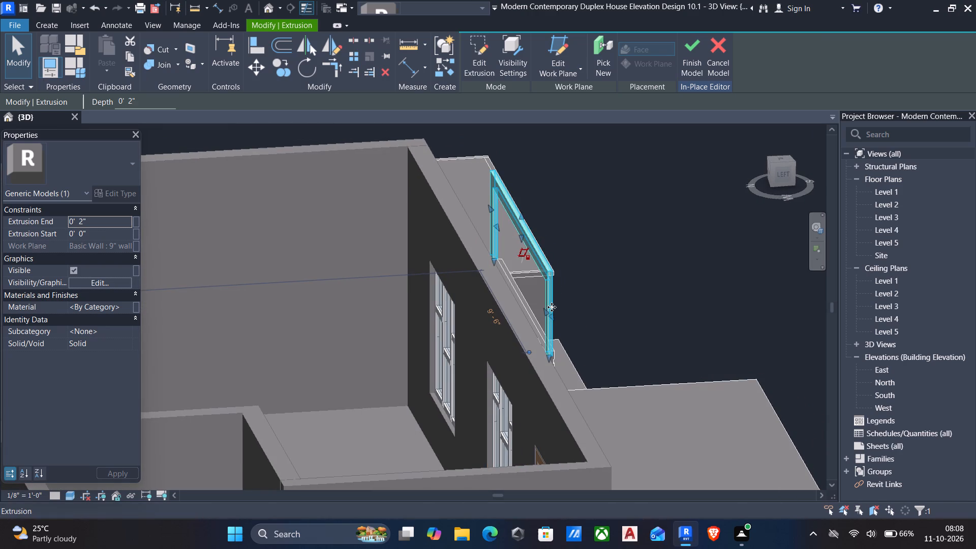
{"action": "middle_click_drag", "start_coordinate": [551, 311], "coordinate": [392, 270]}
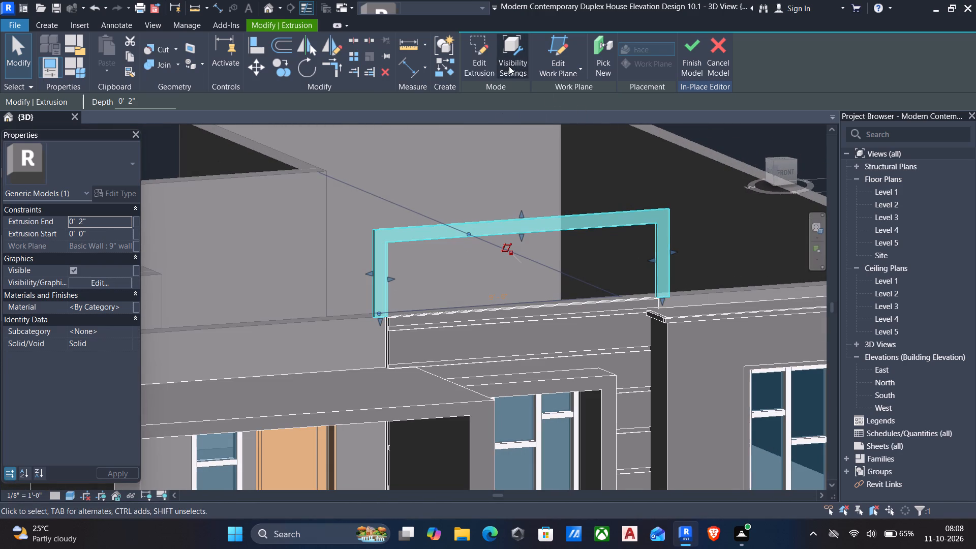
Edit the inverted-U frame's extrusion sketch, lowering its inner and outer top lines together to make the frame shorter.
{"action": "left_click", "coordinate": [477, 48]}
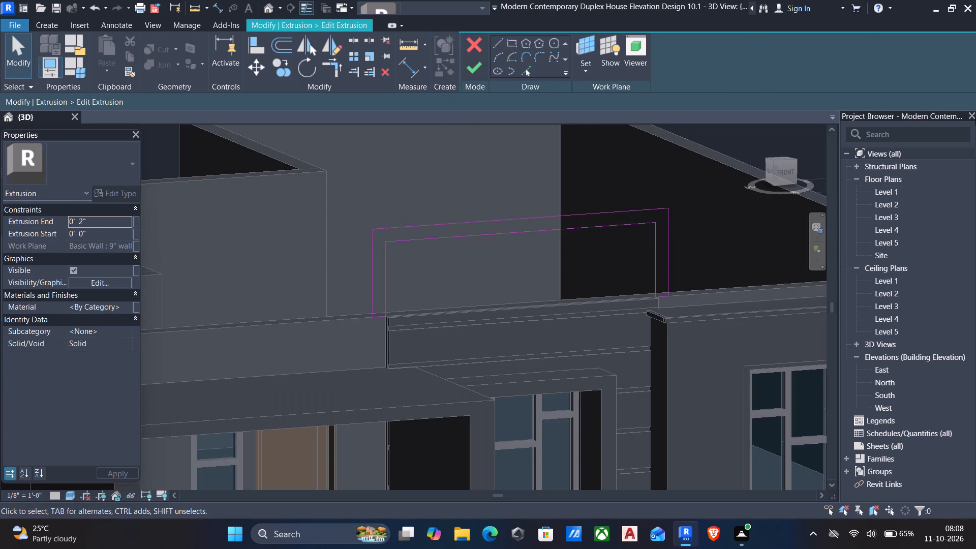
{"action": "left_click", "coordinate": [787, 172]}
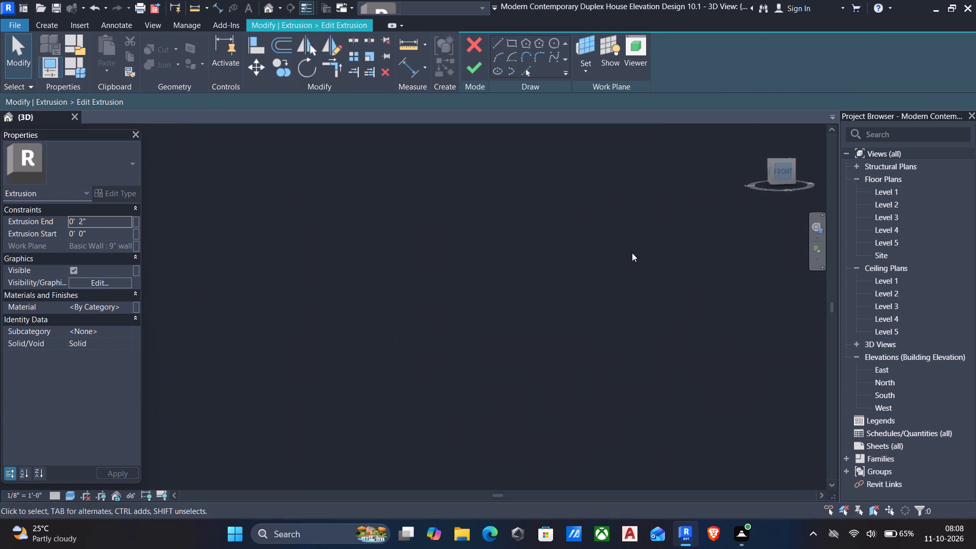
{"action": "scroll", "coordinate": [389, 290], "scroll_direction": "up", "scroll_amount": 6}
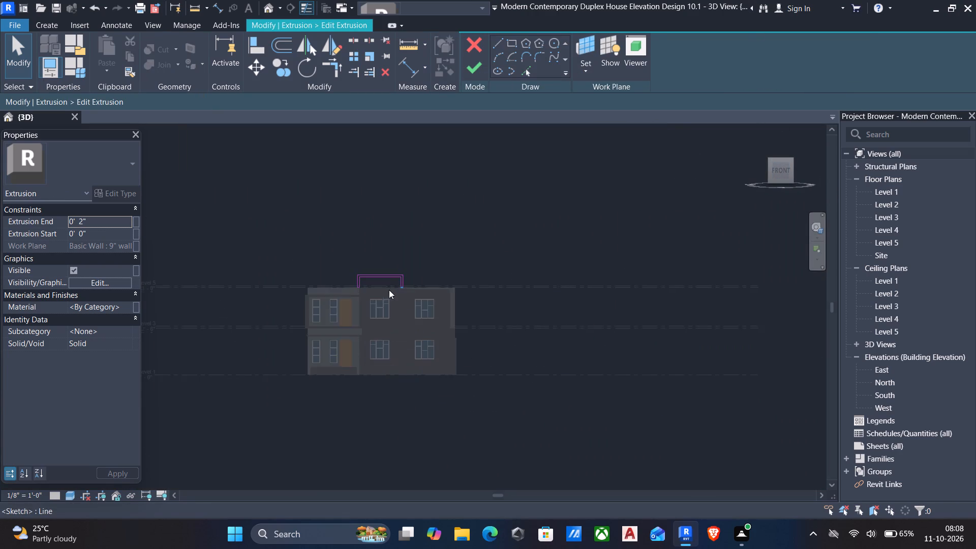
{"action": "scroll", "coordinate": [385, 286], "scroll_direction": "up", "scroll_amount": 5}
{"action": "scroll", "coordinate": [350, 265], "scroll_direction": "up", "scroll_amount": 5}
{"action": "left_click_drag", "start_coordinate": [325, 218], "coordinate": [452, 300]}
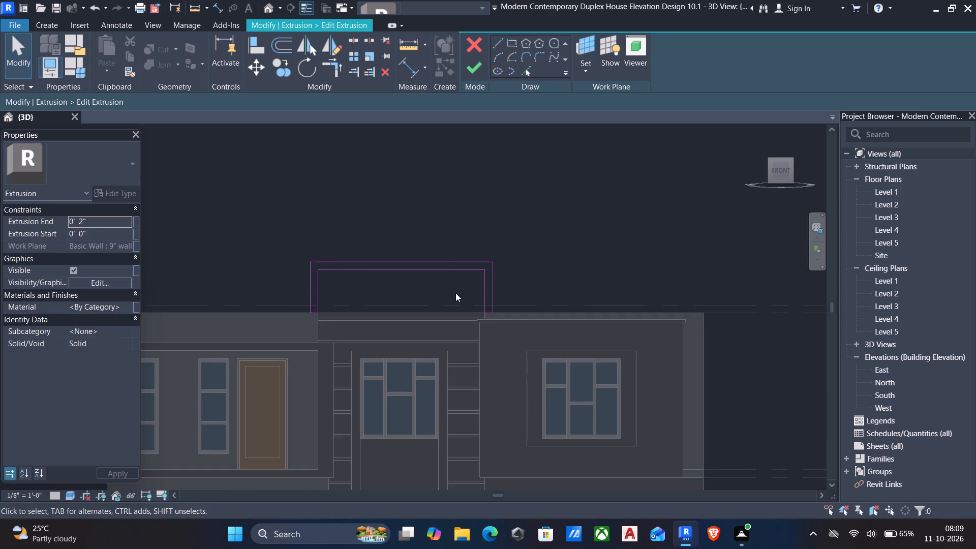
{"action": "left_click_drag", "start_coordinate": [455, 293], "coordinate": [414, 234]}
{"action": "key", "text": "Down"}
{"action": "key", "text": "Down"}
{"action": "key", "text": "Down"}
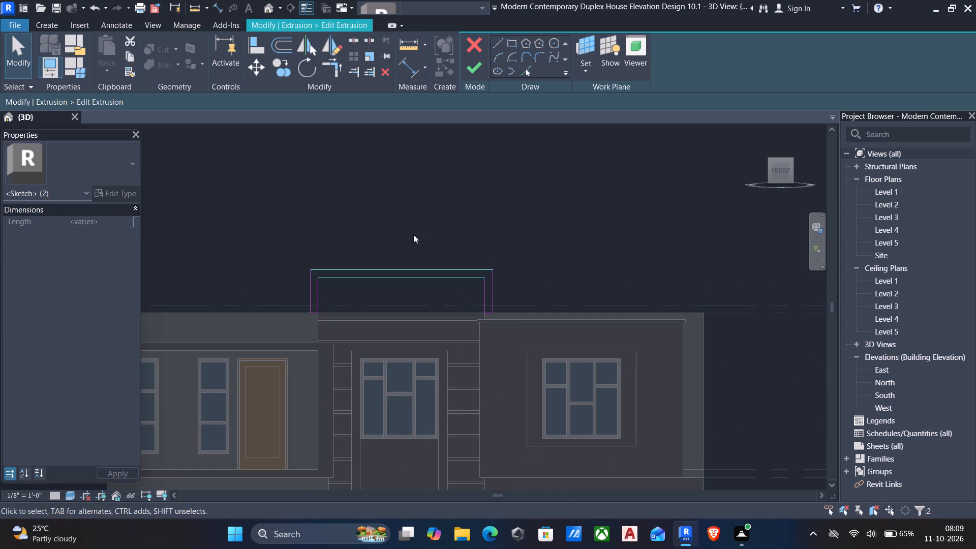
{"action": "key", "text": "Down"}
{"action": "key", "text": "Down"}
{"action": "key", "text": "Down"}
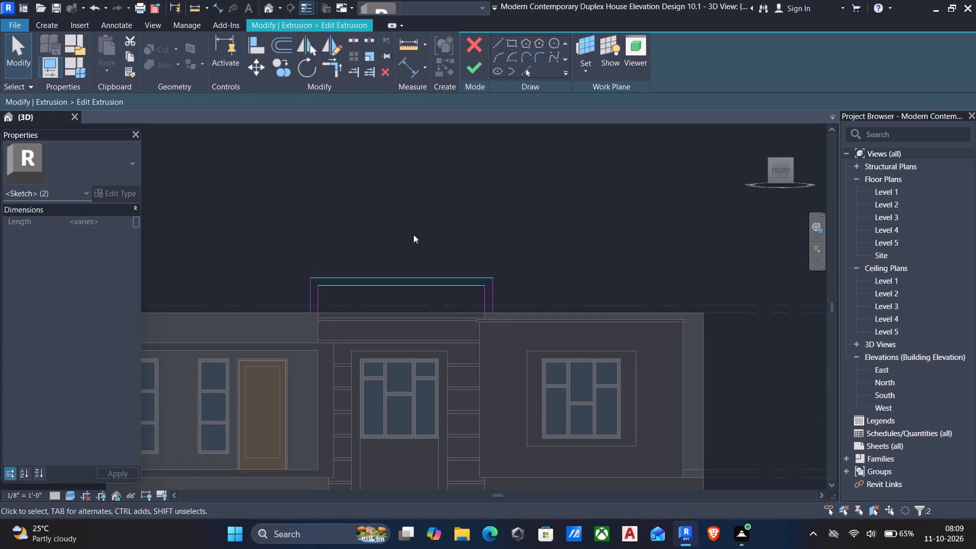
{"action": "key", "text": "Down"}
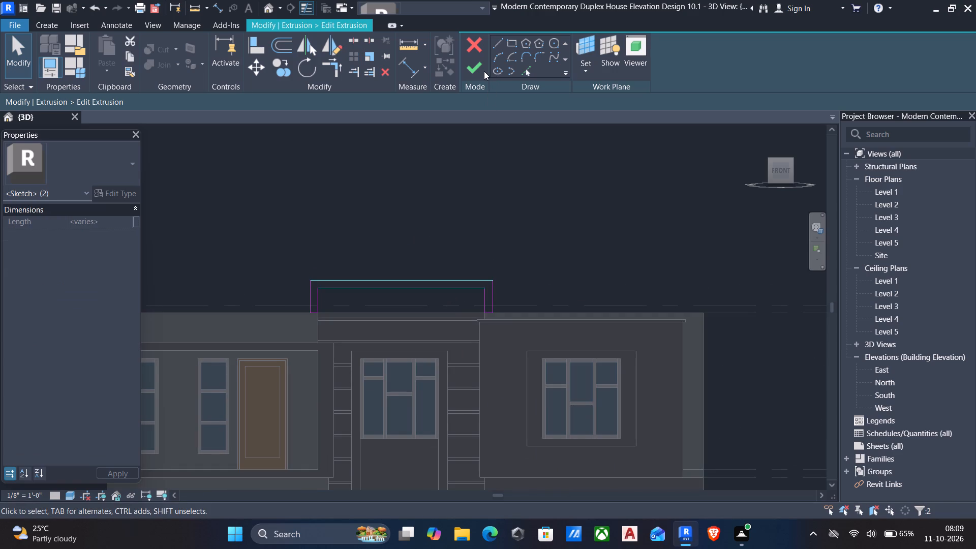
{"action": "left_click", "coordinate": [479, 70]}
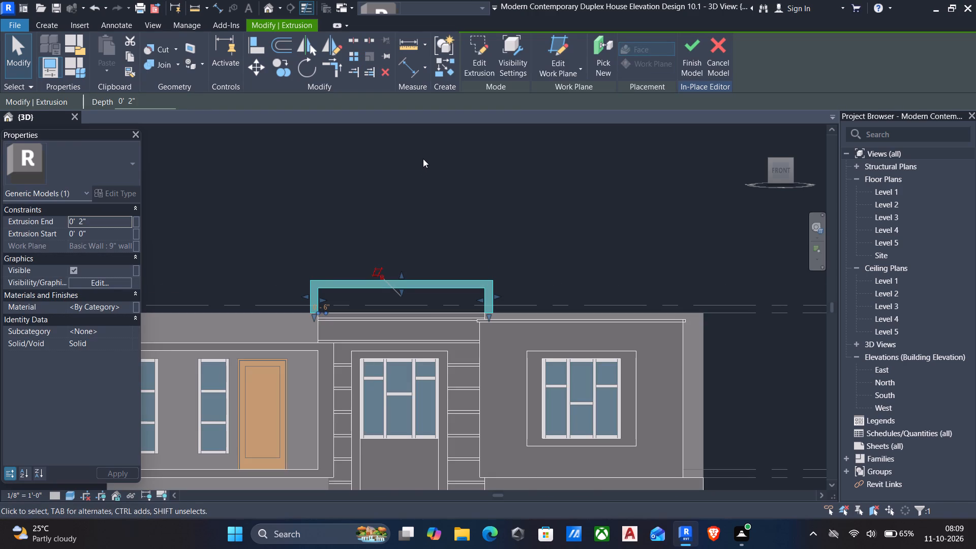
Align the back face of the inverted-U frame with the inner face of the 9" front wall.
{"action": "scroll", "coordinate": [423, 159], "scroll_direction": "down", "scroll_amount": 5}
{"action": "middle_click_drag", "start_coordinate": [423, 159], "coordinate": [659, 328], "text": "shift"}
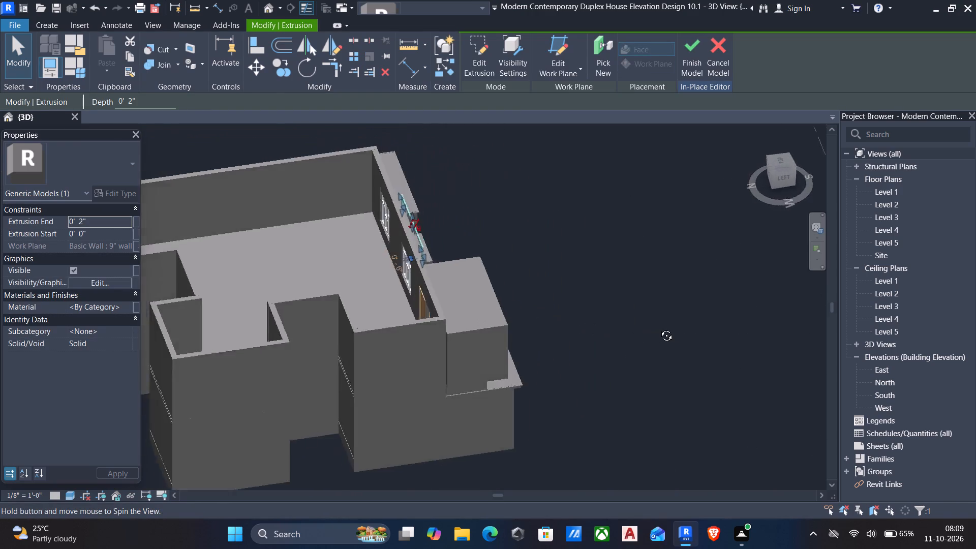
{"action": "middle_click_drag", "start_coordinate": [659, 328], "coordinate": [665, 327], "text": "shift"}
{"action": "scroll", "coordinate": [513, 234], "scroll_direction": "up", "scroll_amount": 5}
{"action": "scroll", "coordinate": [414, 300], "scroll_direction": "up", "scroll_amount": 5}
{"action": "middle_click_drag", "start_coordinate": [411, 299], "coordinate": [472, 327]}
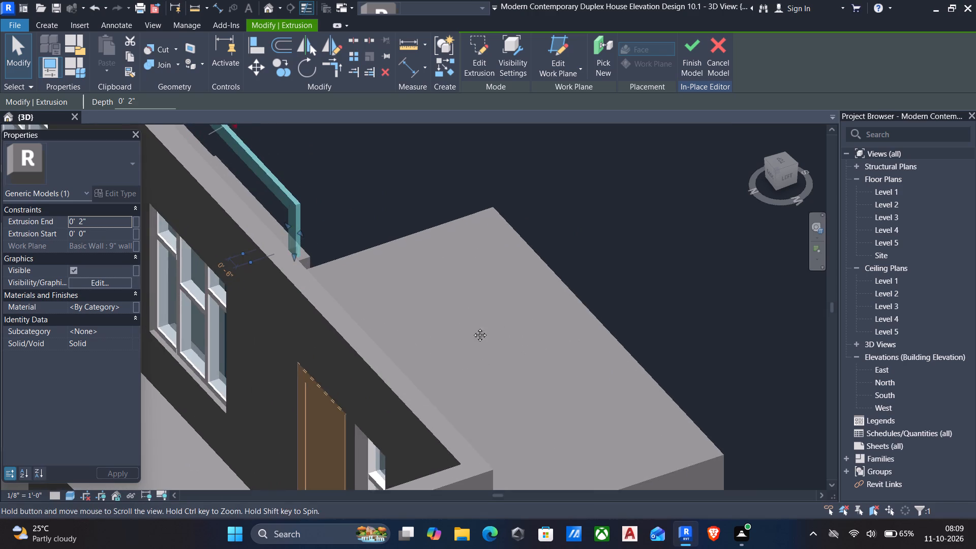
{"action": "middle_click_drag", "start_coordinate": [472, 327], "coordinate": [574, 345]}
{"action": "middle_click_drag", "start_coordinate": [399, 217], "coordinate": [436, 260]}
{"action": "type", "text": "al"}
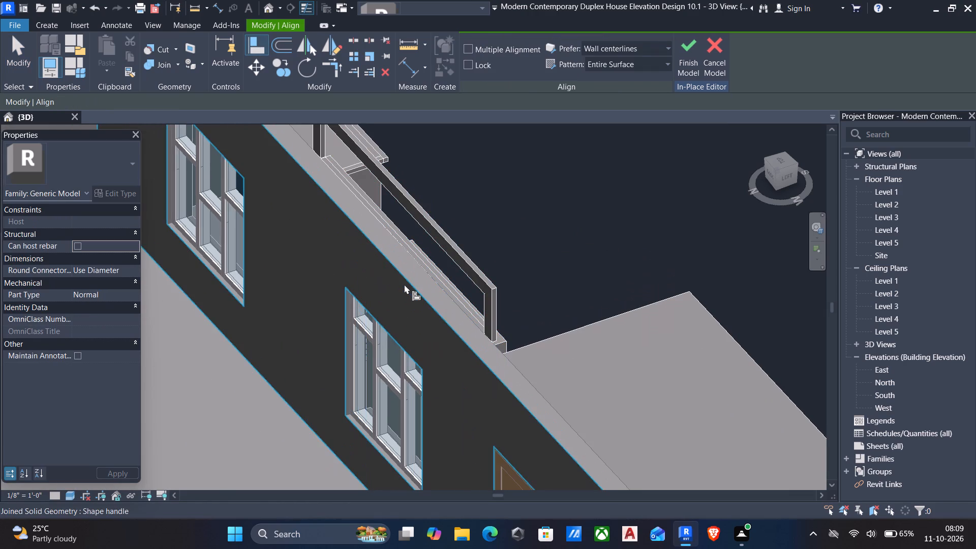
{"action": "left_click", "coordinate": [404, 284]}
{"action": "left_click", "coordinate": [434, 233]}
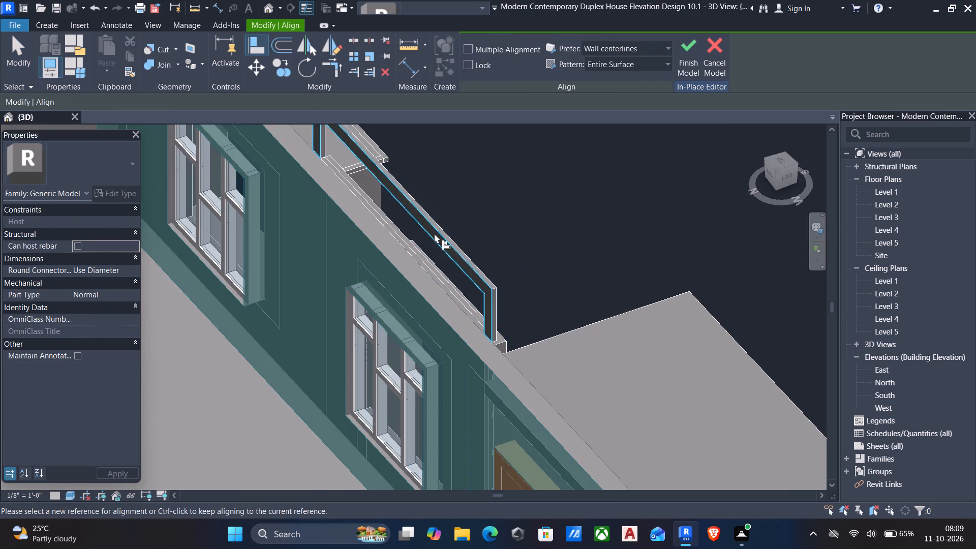
{"action": "scroll", "coordinate": [564, 294], "scroll_direction": "down", "scroll_amount": 1}
{"action": "key", "text": "Escape"}
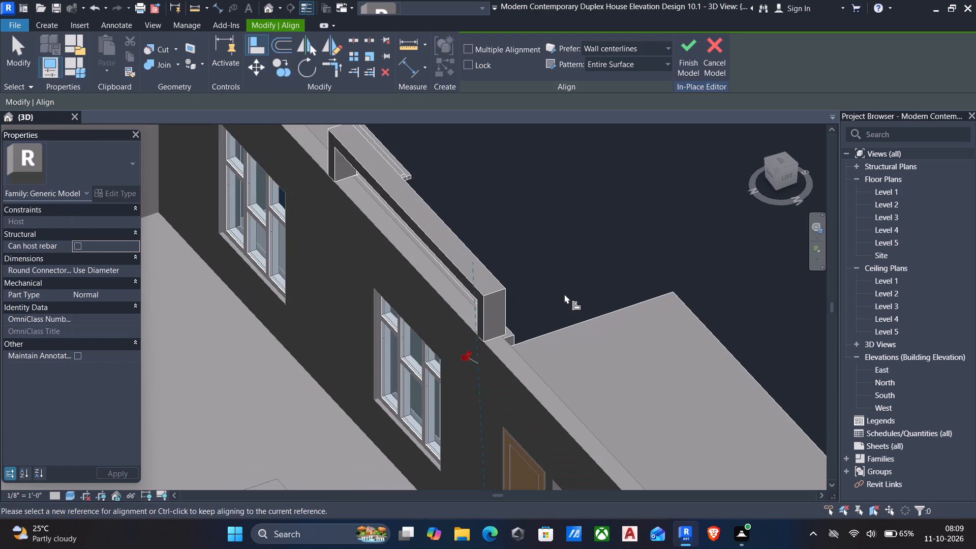
Align the front face of the inverted-U frame with the outer face of the 9" front wall.
{"action": "scroll", "coordinate": [564, 294], "scroll_direction": "down", "scroll_amount": 6}
{"action": "middle_click_drag", "start_coordinate": [567, 300], "coordinate": [379, 194], "text": "shift"}
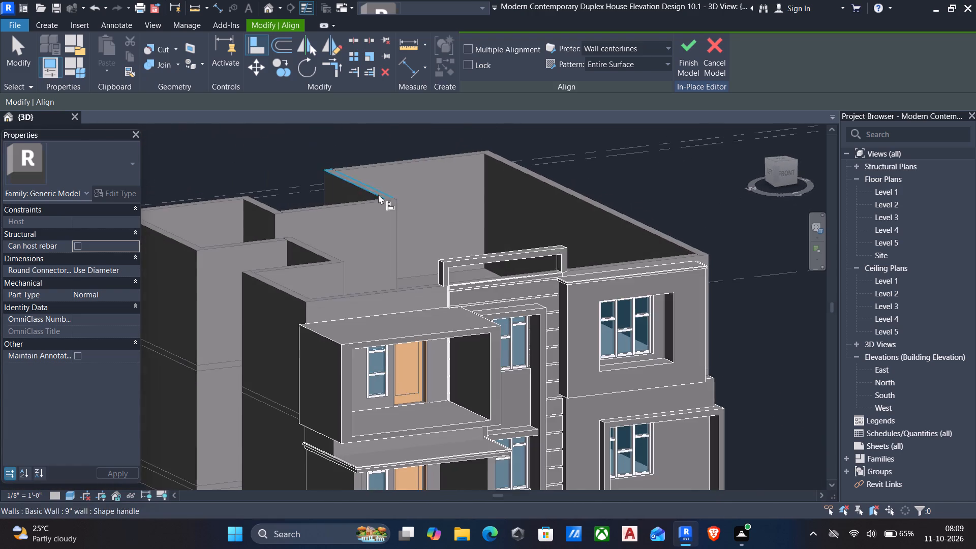
{"action": "middle_click_drag", "start_coordinate": [558, 270], "coordinate": [394, 272], "text": "shift"}
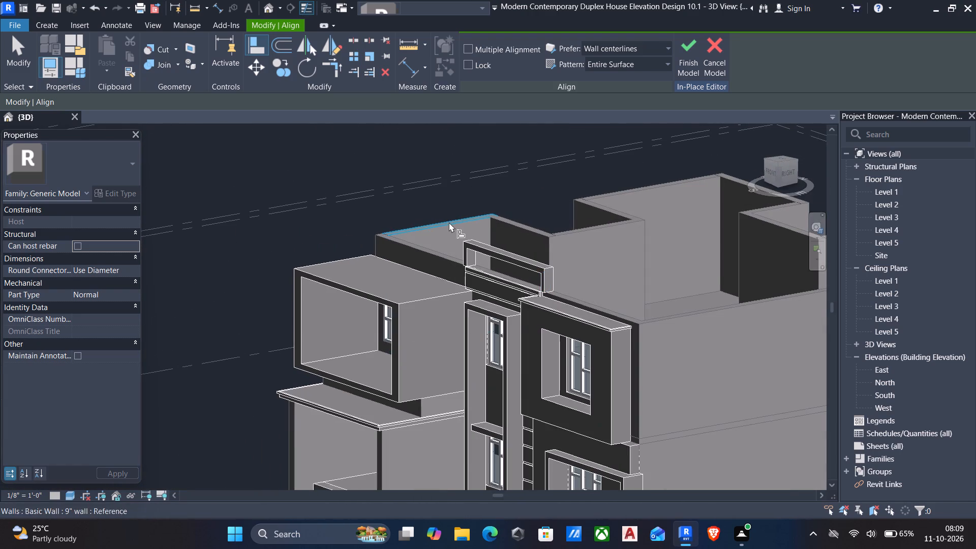
{"action": "scroll", "coordinate": [449, 222], "scroll_direction": "up", "scroll_amount": 1}
{"action": "middle_click_drag", "start_coordinate": [465, 277], "coordinate": [586, 317]}
{"action": "scroll", "coordinate": [458, 310], "scroll_direction": "up", "scroll_amount": 6}
{"action": "scroll", "coordinate": [412, 294], "scroll_direction": "up", "scroll_amount": 3}
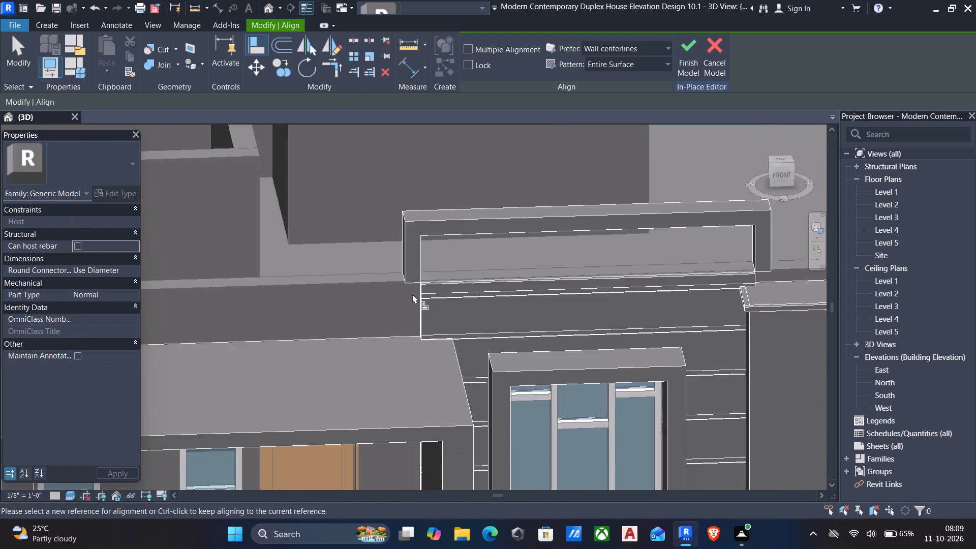
{"action": "scroll", "coordinate": [412, 294], "scroll_direction": "up", "scroll_amount": 3}
{"action": "scroll", "coordinate": [349, 282], "scroll_direction": "down", "scroll_amount": 6}
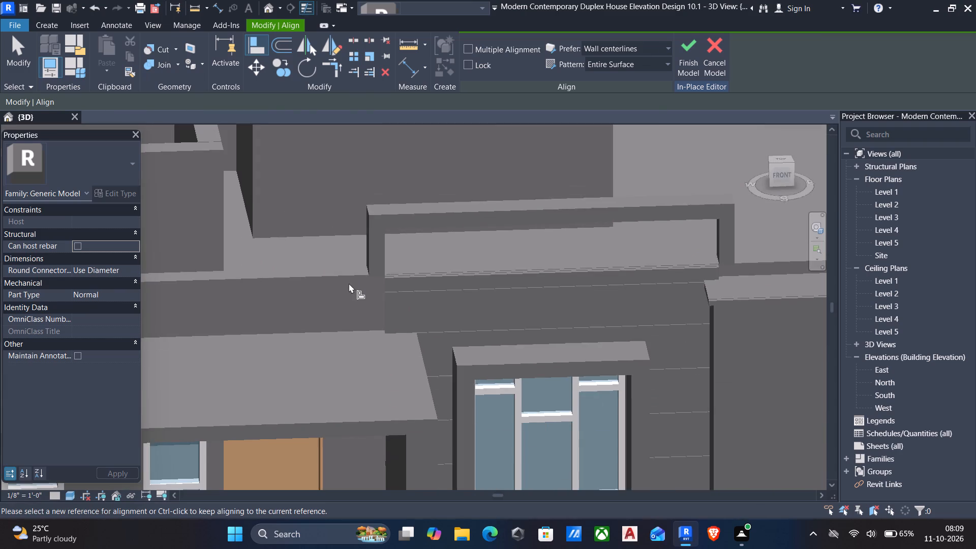
{"action": "left_click", "coordinate": [325, 277]}
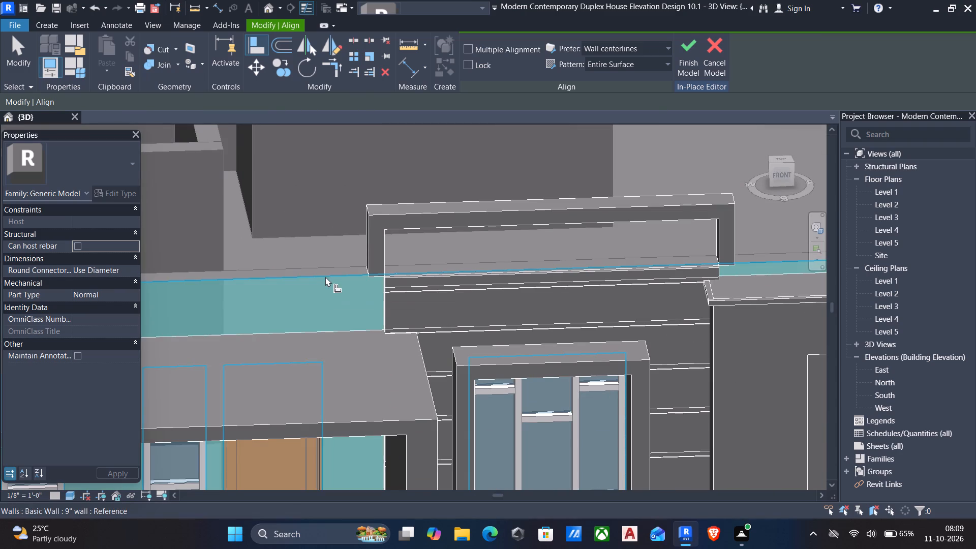
{"action": "left_click", "coordinate": [371, 249]}
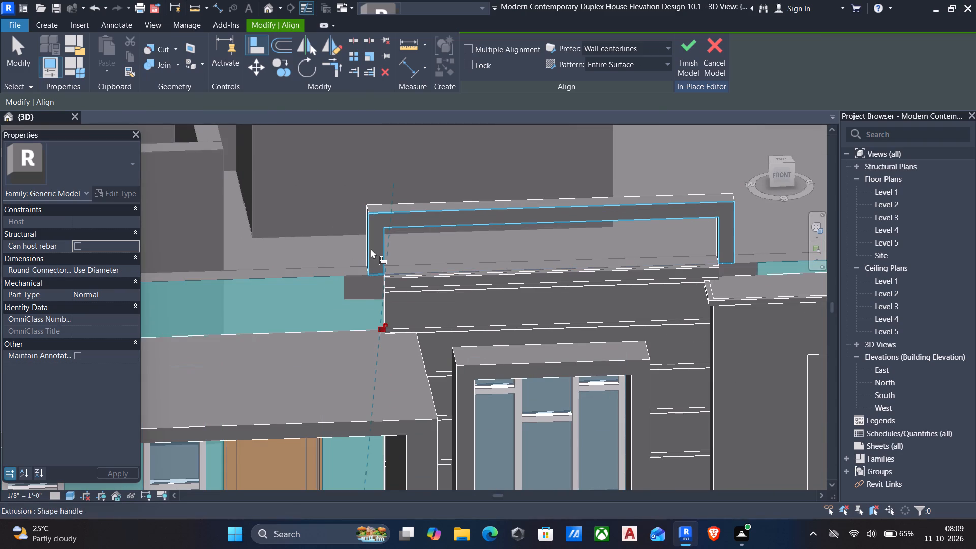
{"action": "key", "text": "Escape"}
{"action": "key", "text": "Escape"}
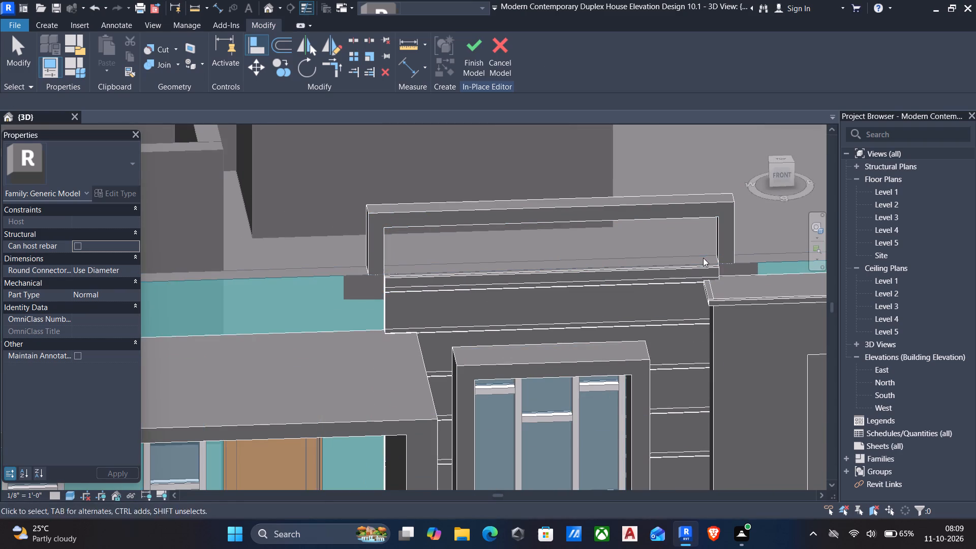
Finish the in-place model of the facade elements.
{"action": "left_click", "coordinate": [479, 50]}
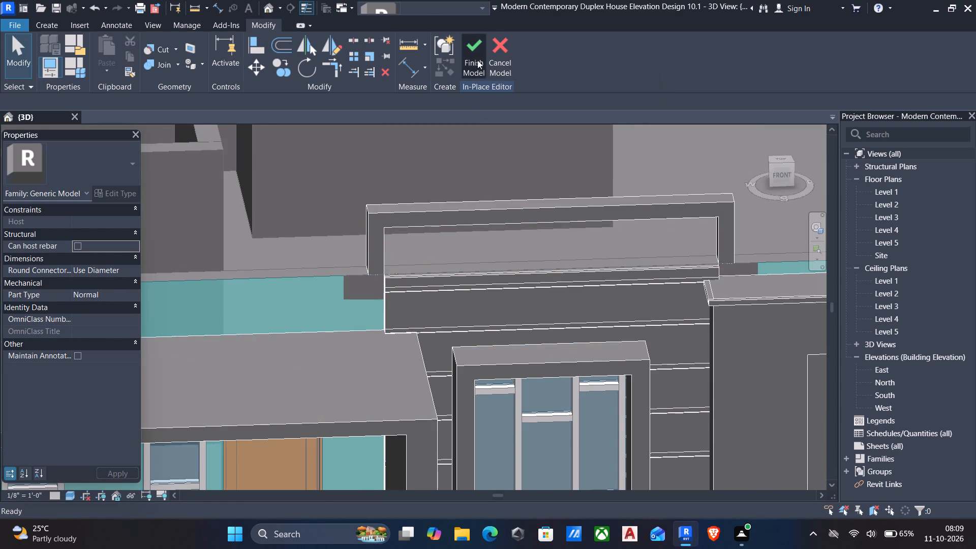
{"action": "scroll", "coordinate": [581, 240], "scroll_direction": "down", "scroll_amount": 5}
{"action": "middle_click", "coordinate": [585, 245], "text": "shift"}
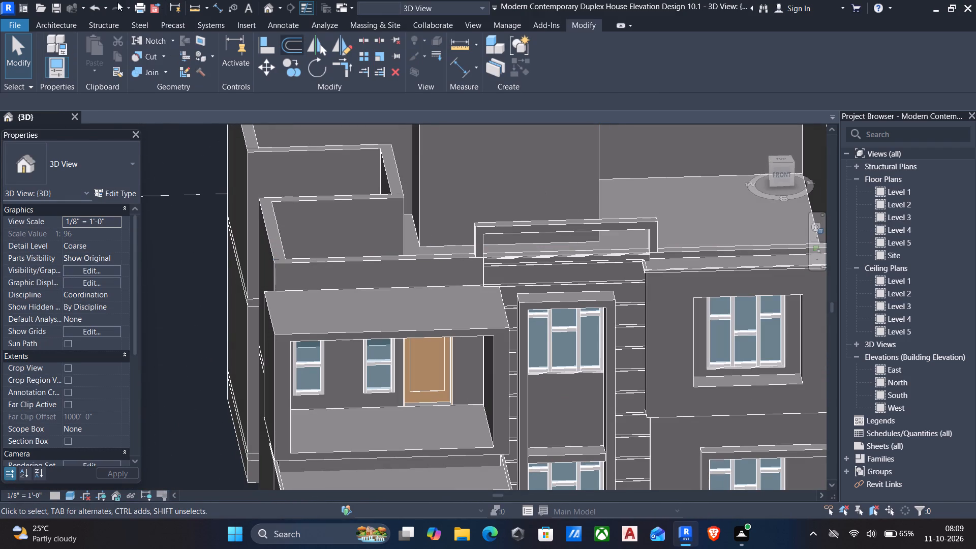
Reopen the in-place facade model and start a new extrusion with the top face of the 9" front wall as work plane.
{"action": "left_click", "coordinate": [591, 224]}
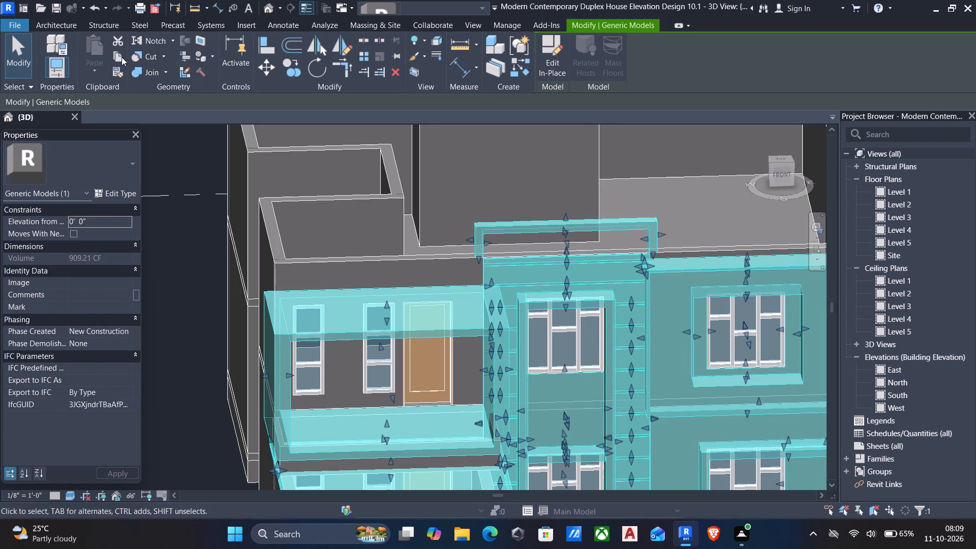
{"action": "left_click", "coordinate": [546, 60]}
{"action": "left_click", "coordinate": [49, 26]}
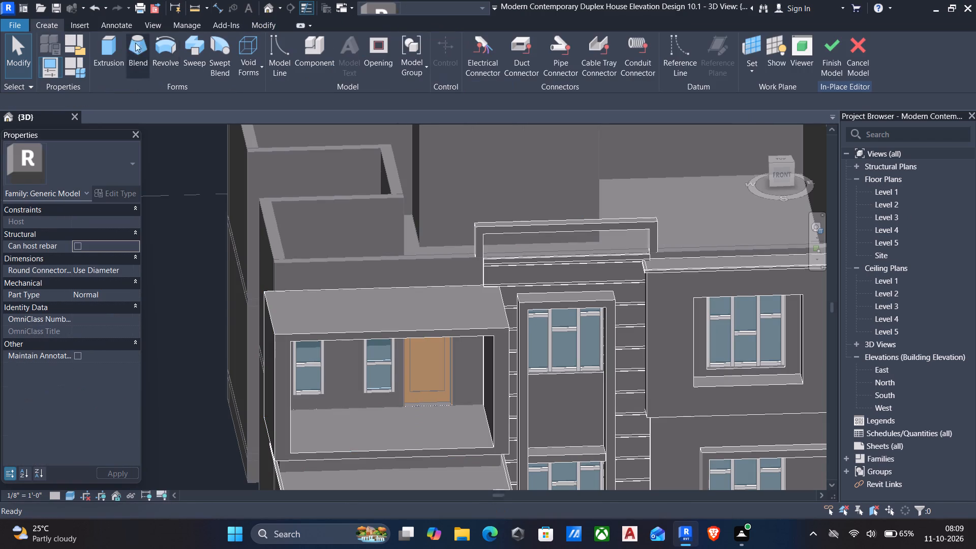
{"action": "left_click", "coordinate": [107, 57]}
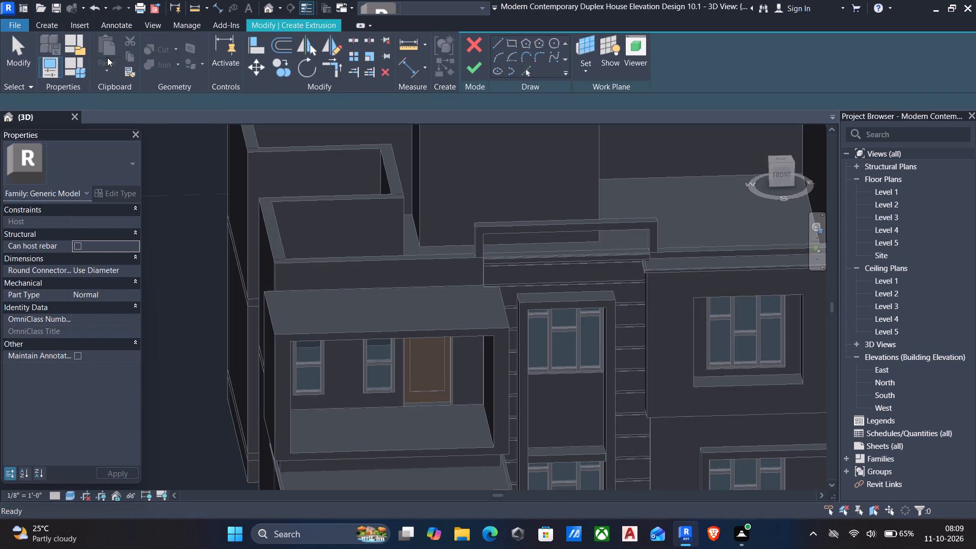
{"action": "left_click", "coordinate": [586, 74]}
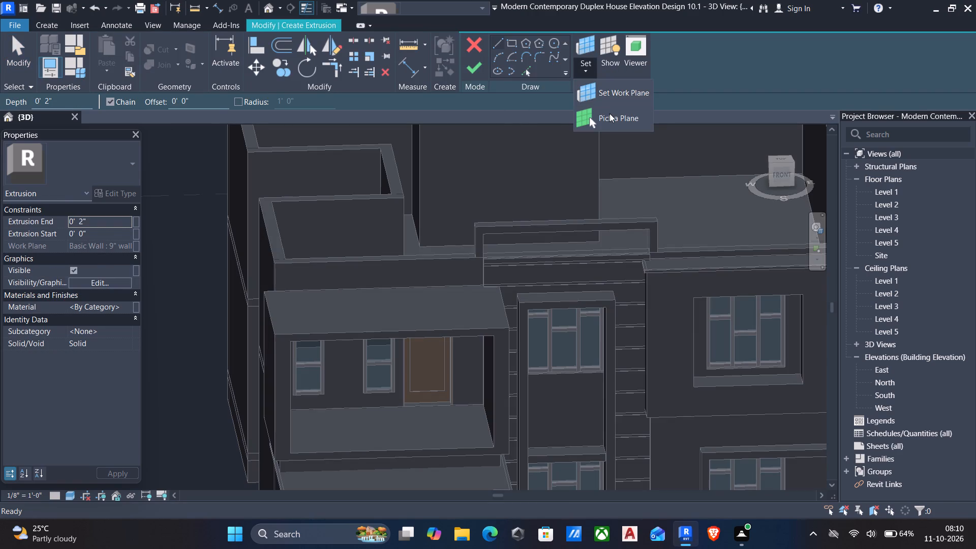
{"action": "left_click", "coordinate": [609, 113]}
{"action": "scroll", "coordinate": [623, 258], "scroll_direction": "up", "scroll_amount": 5}
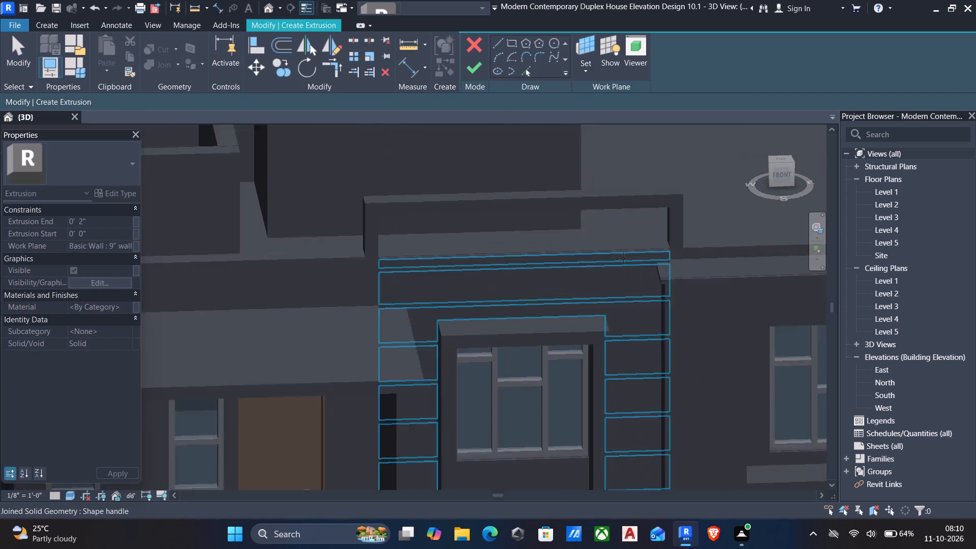
{"action": "scroll", "coordinate": [664, 250], "scroll_direction": "up", "scroll_amount": 6}
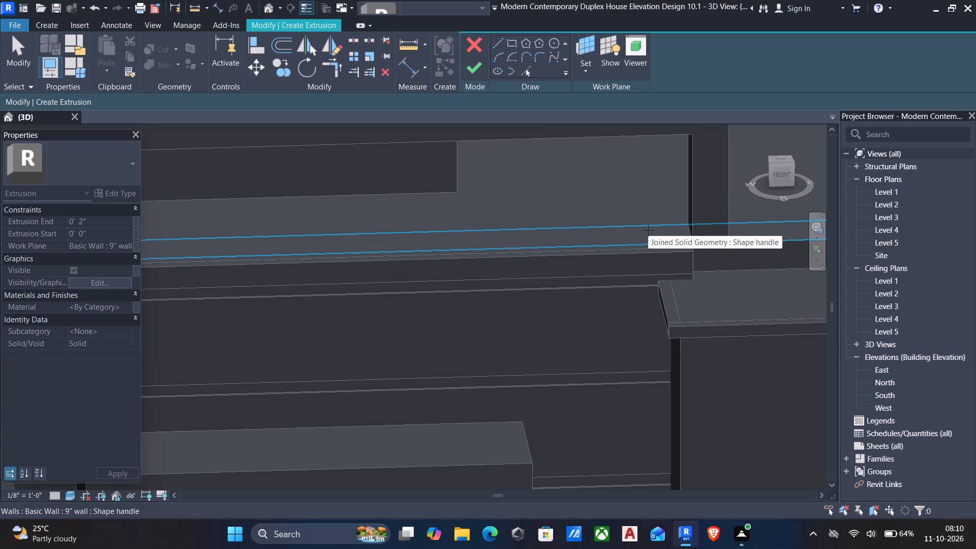
{"action": "left_click", "coordinate": [648, 230]}
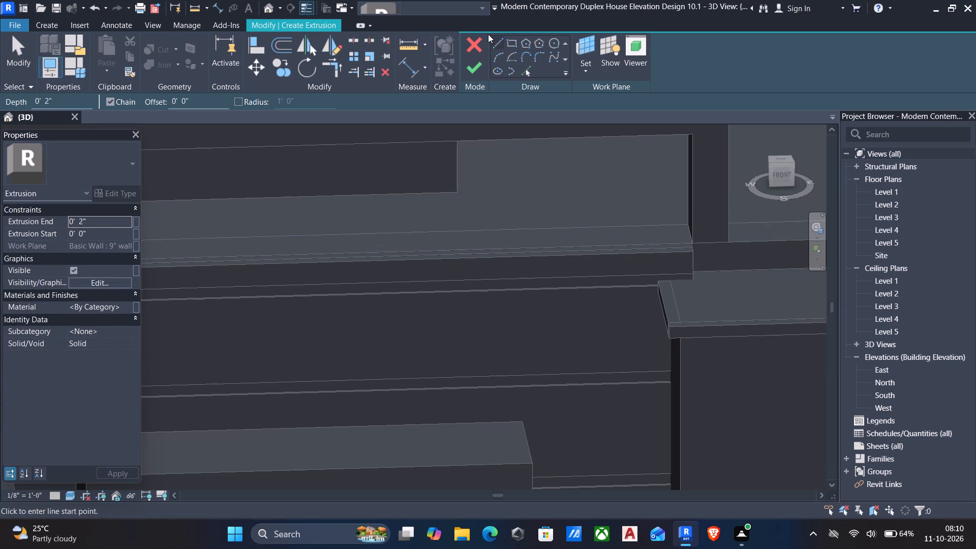
Sketch a thin rectangle about 2' 7" long on the wall top, starting at the back inner corner of the frame's right leg.
{"action": "left_click", "coordinate": [509, 43]}
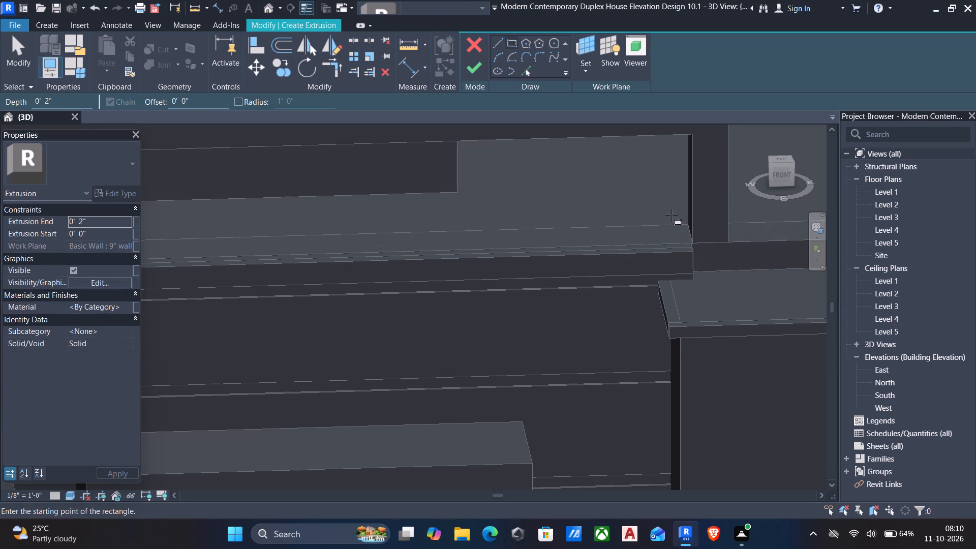
{"action": "scroll", "coordinate": [690, 234], "scroll_direction": "up", "scroll_amount": 5}
{"action": "left_click", "coordinate": [683, 215]}
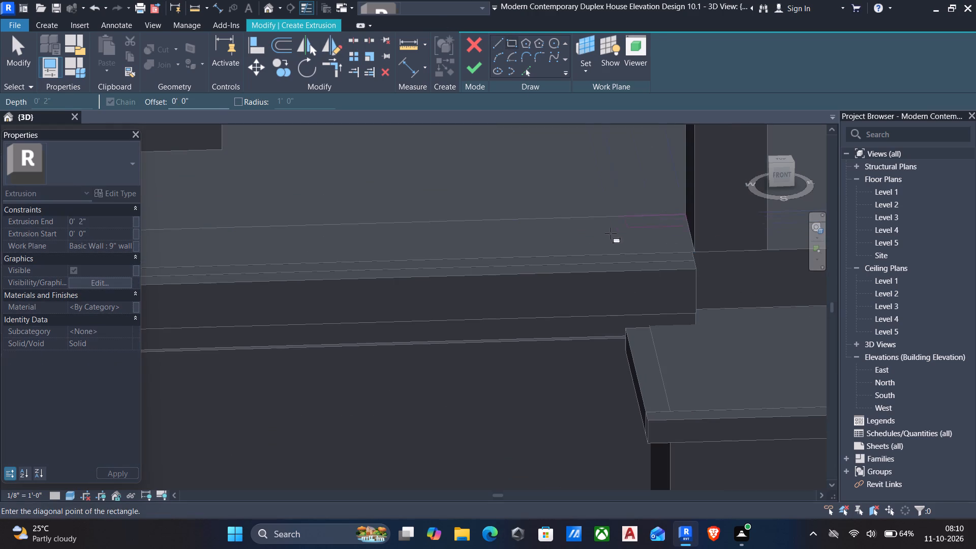
{"action": "middle_click_drag", "start_coordinate": [606, 238], "coordinate": [779, 270]}
{"action": "middle_click_drag", "start_coordinate": [557, 274], "coordinate": [496, 295]}
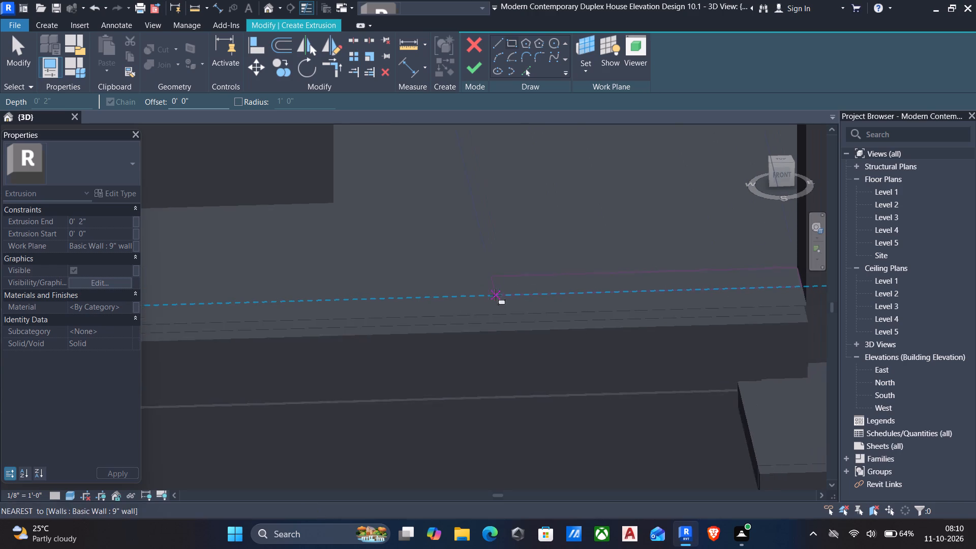
{"action": "scroll", "coordinate": [490, 292], "scroll_direction": "down", "scroll_amount": 2}
{"action": "scroll", "coordinate": [456, 287], "scroll_direction": "up", "scroll_amount": 5}
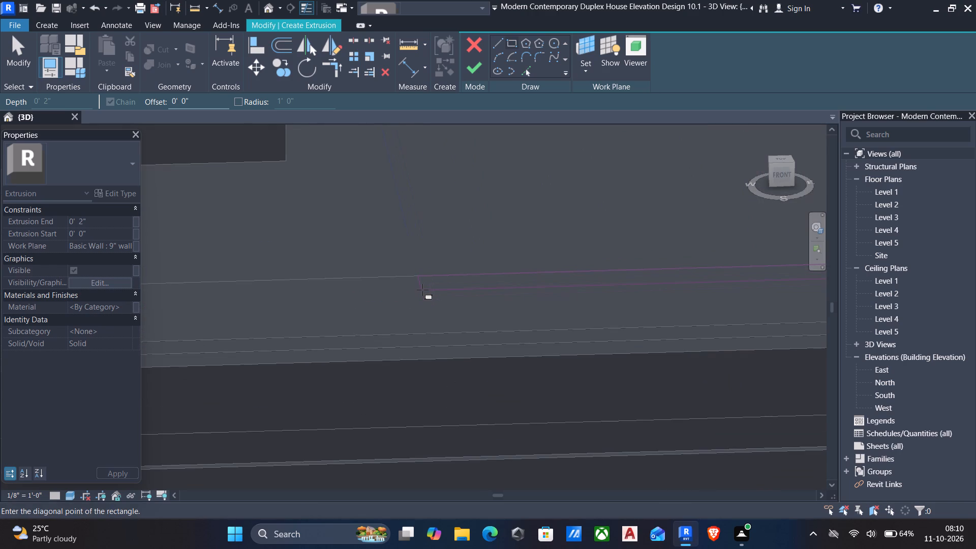
{"action": "left_click", "coordinate": [422, 290]}
{"action": "key", "text": "Escape"}
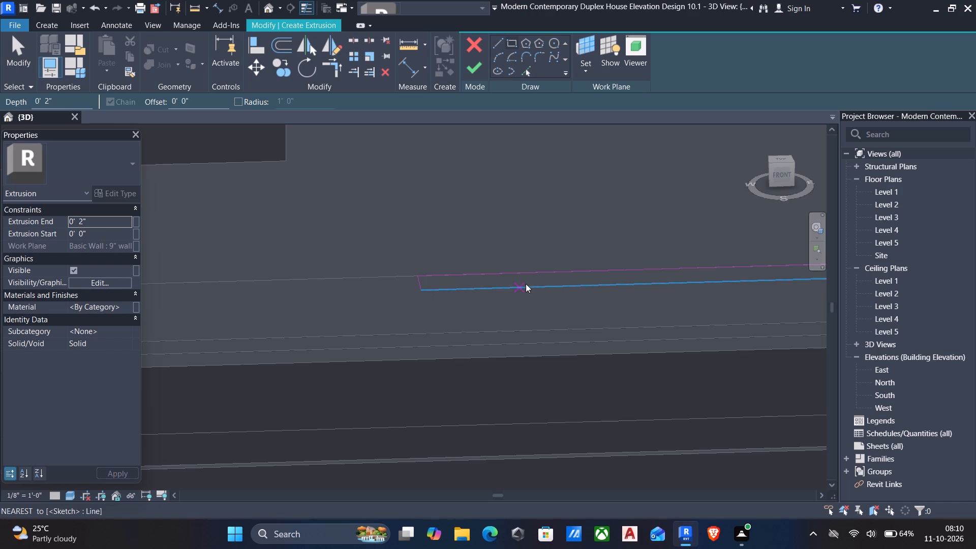
{"action": "key", "text": "Escape"}
Set the thin rectangle's width on the wall top to 2" and complete the extrusion.
{"action": "left_click", "coordinate": [517, 290]}
{"action": "scroll", "coordinate": [507, 297], "scroll_direction": "down", "scroll_amount": 1}
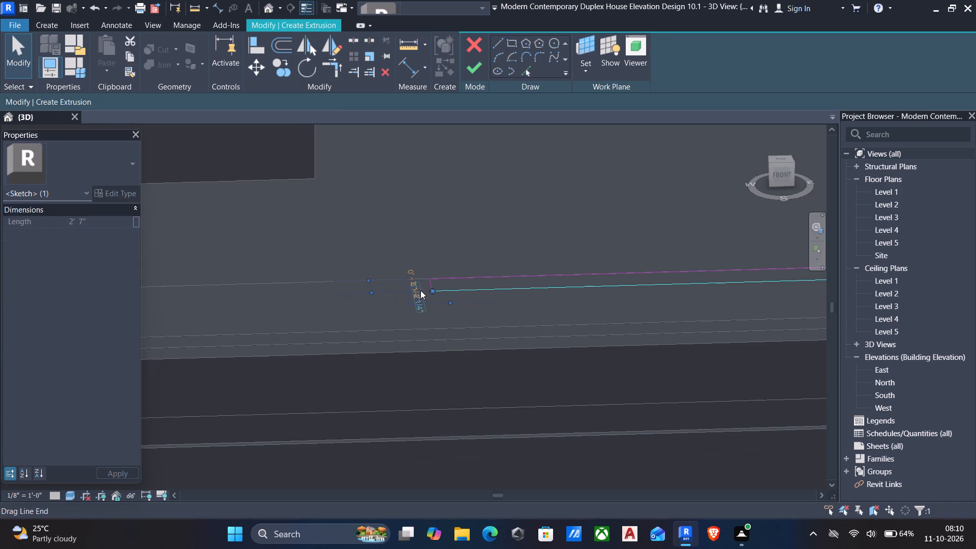
{"action": "left_click", "coordinate": [416, 292]}
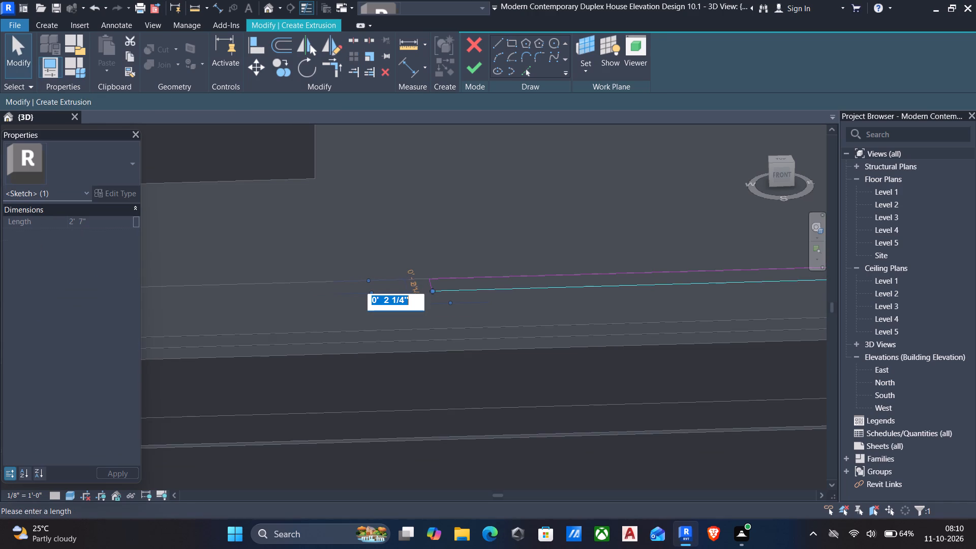
{"action": "key", "text": "BackSpace"}
{"action": "type", "text": "2\""}
{"action": "key", "text": "Return"}
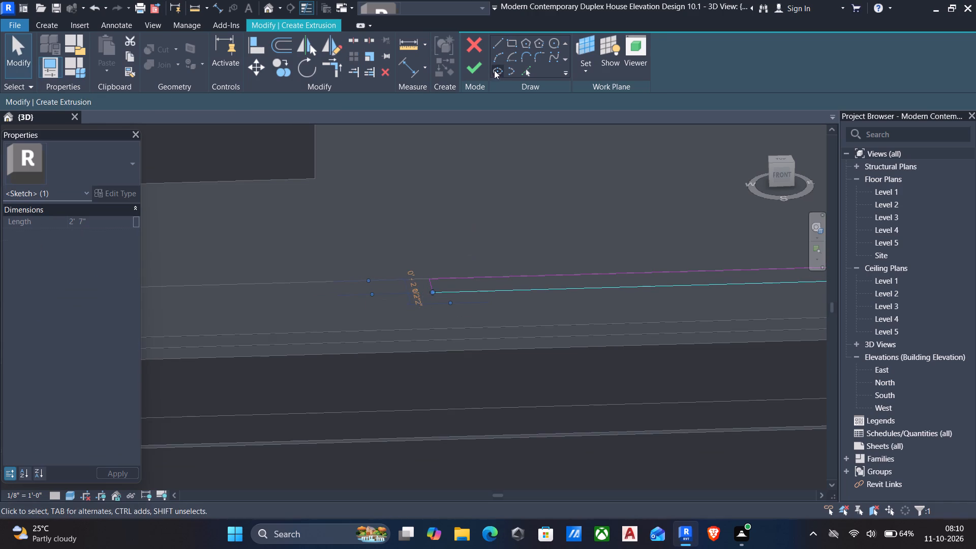
{"action": "left_click", "coordinate": [475, 72]}
{"action": "scroll", "coordinate": [440, 246], "scroll_direction": "down", "scroll_amount": 3}
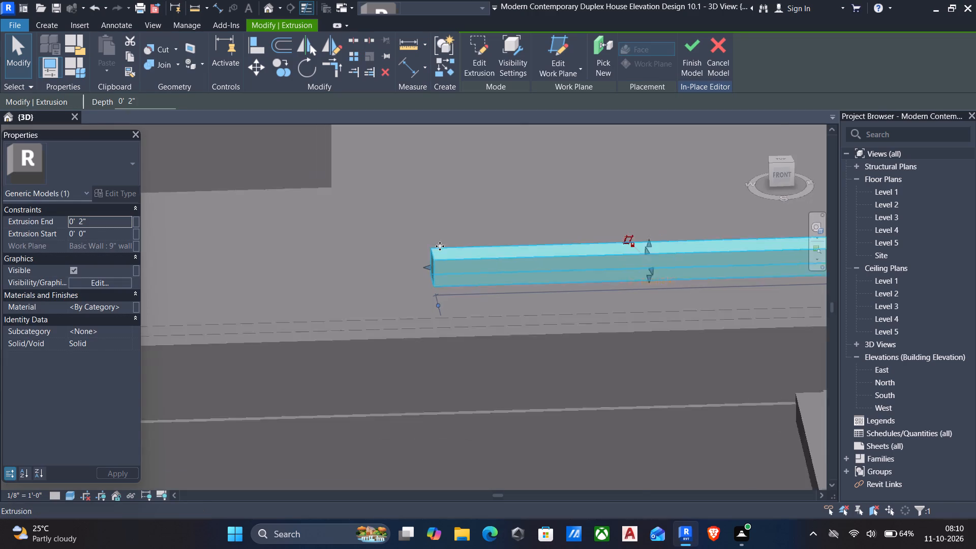
Align the free end of the thin extrusion with the inner face of the inverted-U frame's left leg.
{"action": "scroll", "coordinate": [440, 246], "scroll_direction": "down", "scroll_amount": 3}
{"action": "middle_click_drag", "start_coordinate": [473, 306], "coordinate": [613, 293]}
{"action": "middle_click_drag", "start_coordinate": [438, 212], "coordinate": [457, 213]}
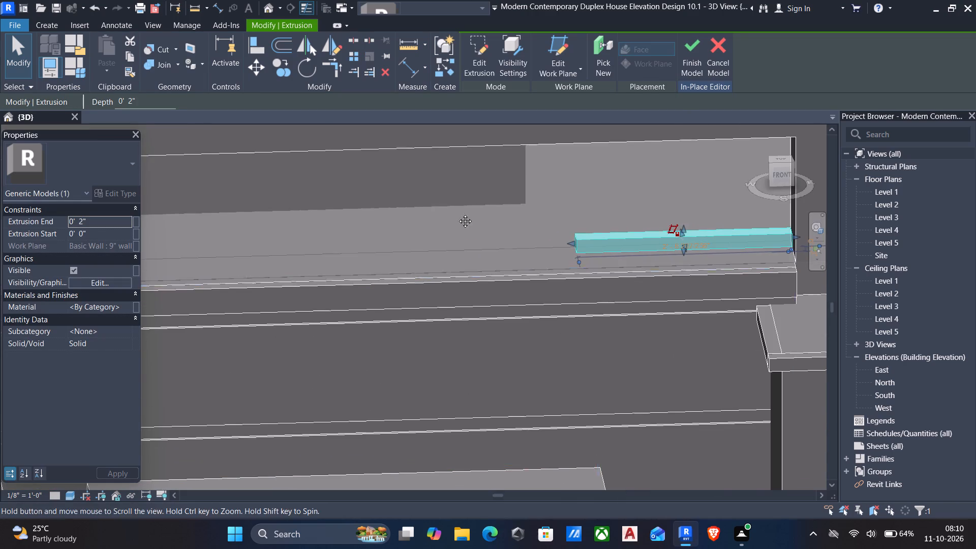
{"action": "middle_click_drag", "start_coordinate": [457, 213], "coordinate": [590, 209]}
{"action": "scroll", "coordinate": [590, 209], "scroll_direction": "down", "scroll_amount": 8}
{"action": "middle_click_drag", "start_coordinate": [588, 212], "coordinate": [572, 216], "text": "shift"}
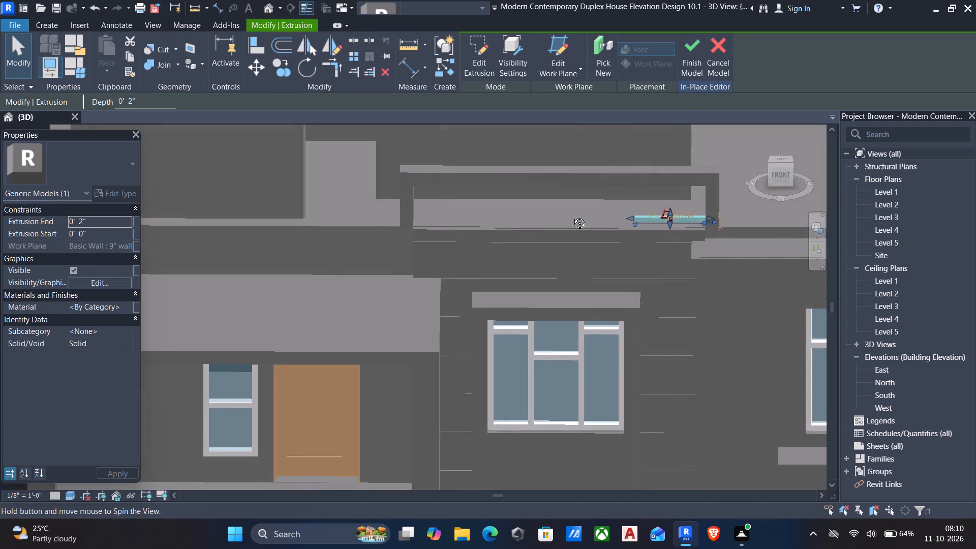
{"action": "middle_click_drag", "start_coordinate": [572, 216], "coordinate": [533, 212], "text": "shift"}
{"action": "type", "text": "al"}
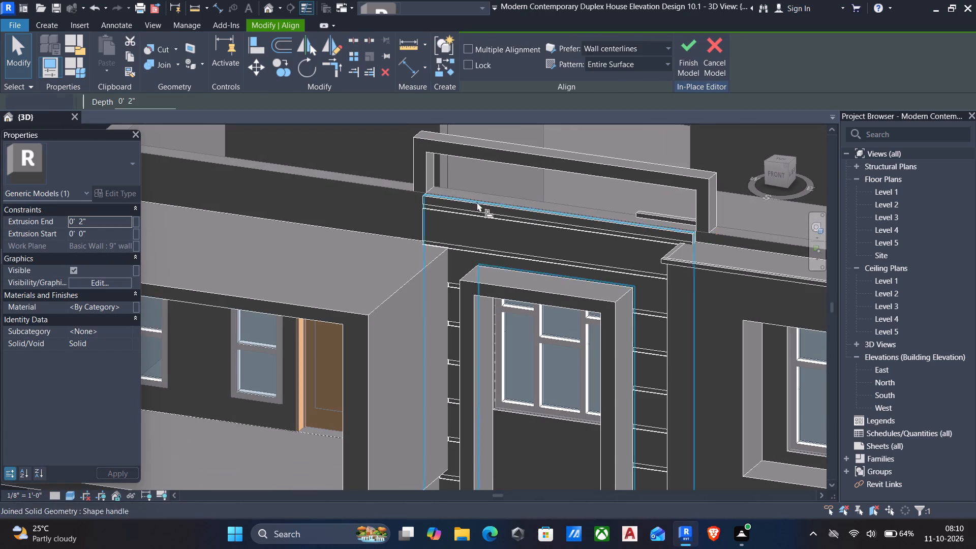
{"action": "scroll", "coordinate": [427, 185], "scroll_direction": "up", "scroll_amount": 5}
{"action": "left_click", "coordinate": [427, 185]}
{"action": "scroll", "coordinate": [520, 217], "scroll_direction": "down", "scroll_amount": 6}
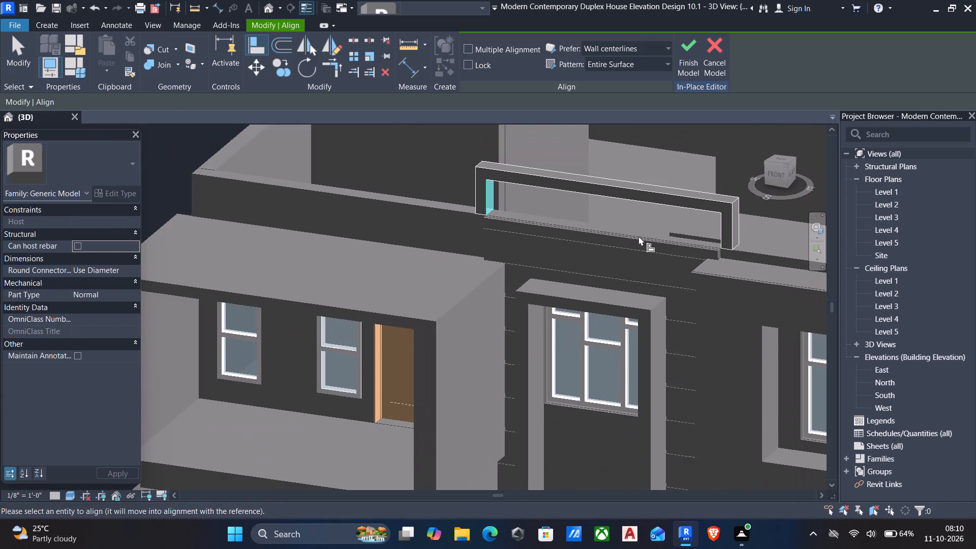
{"action": "middle_click_drag", "start_coordinate": [664, 232], "coordinate": [770, 262], "text": "shift"}
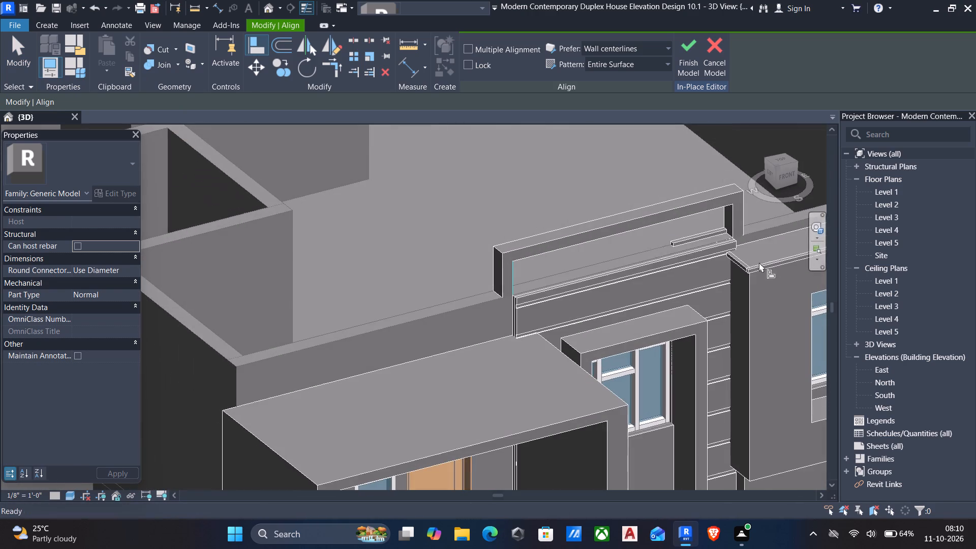
{"action": "scroll", "coordinate": [646, 238], "scroll_direction": "up", "scroll_amount": 6}
{"action": "scroll", "coordinate": [694, 246], "scroll_direction": "up", "scroll_amount": 6}
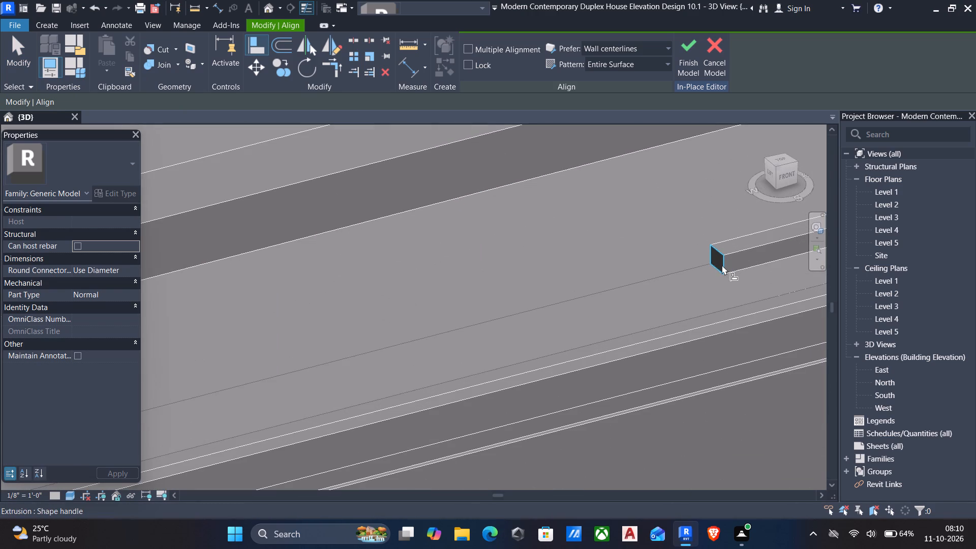
{"action": "left_click", "coordinate": [721, 265]}
{"action": "scroll", "coordinate": [721, 265], "scroll_direction": "down", "scroll_amount": 12}
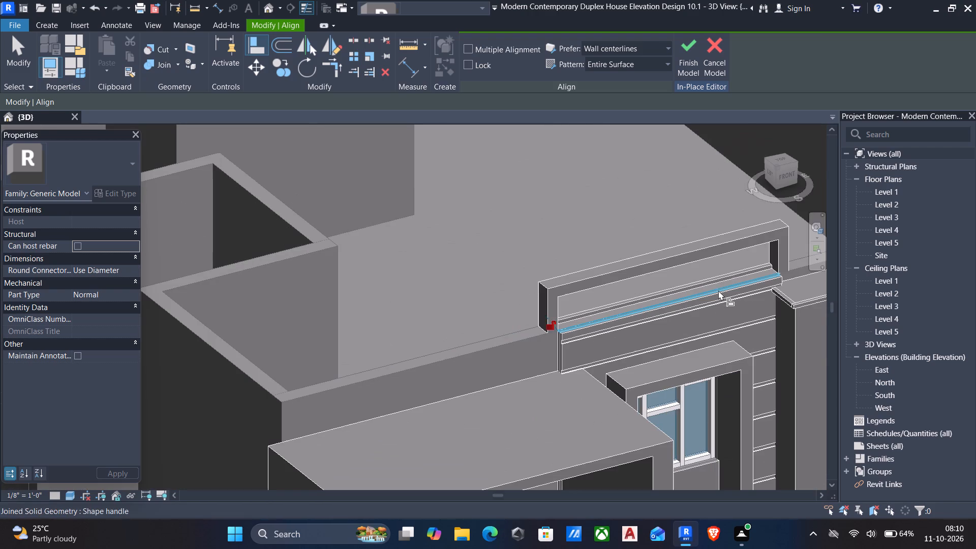
{"action": "key", "text": "Escape"}
{"action": "key", "text": "Escape"}
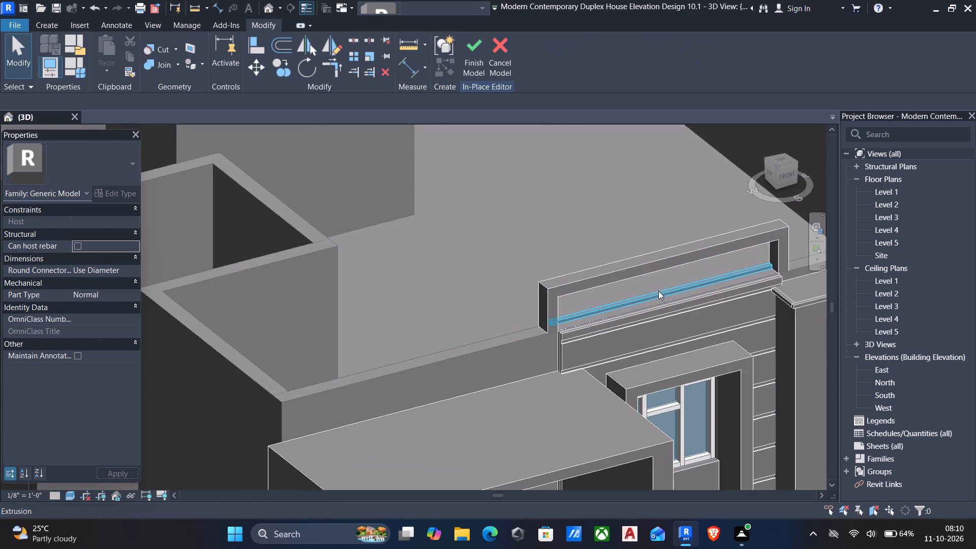
Raise the thin extrusion's top and align it with the underside of the inverted-U frame's top bar.
{"action": "left_click", "coordinate": [658, 291]}
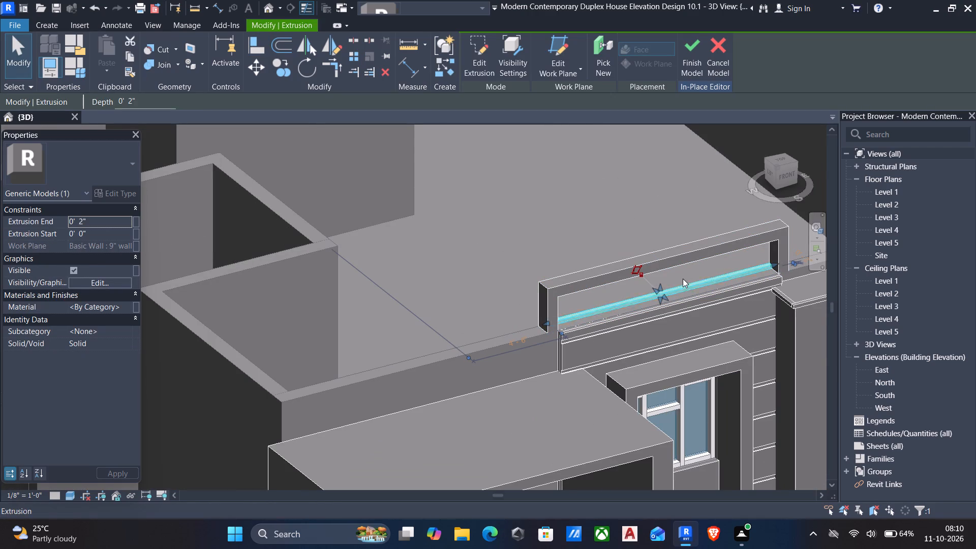
{"action": "scroll", "coordinate": [650, 302], "scroll_direction": "up", "scroll_amount": 5}
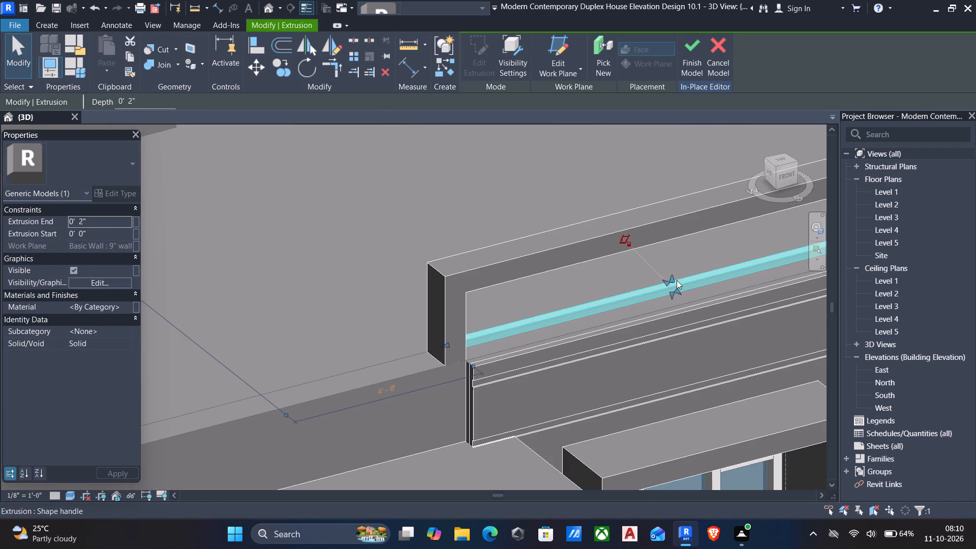
{"action": "left_click_drag", "start_coordinate": [673, 277], "coordinate": [670, 263]}
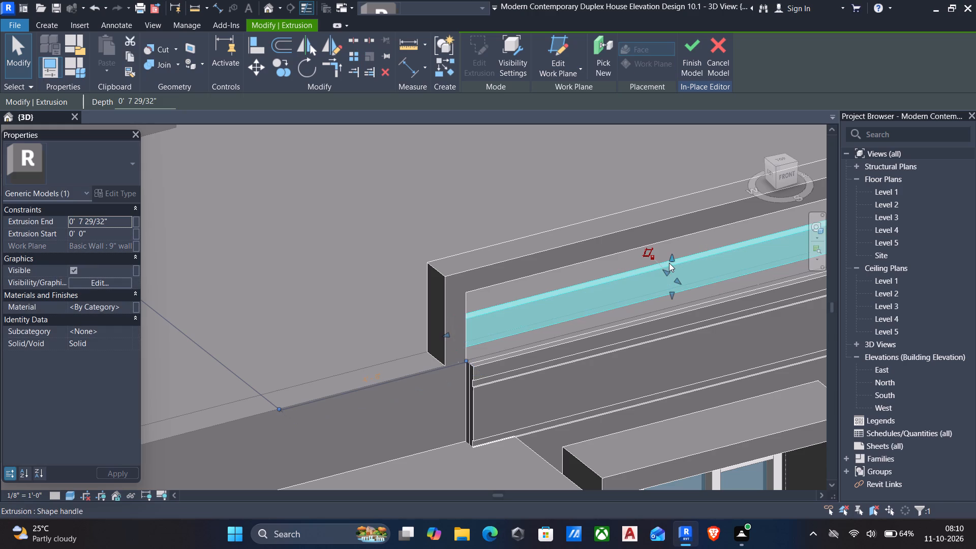
{"action": "key", "text": "Escape"}
{"action": "type", "text": "al"}
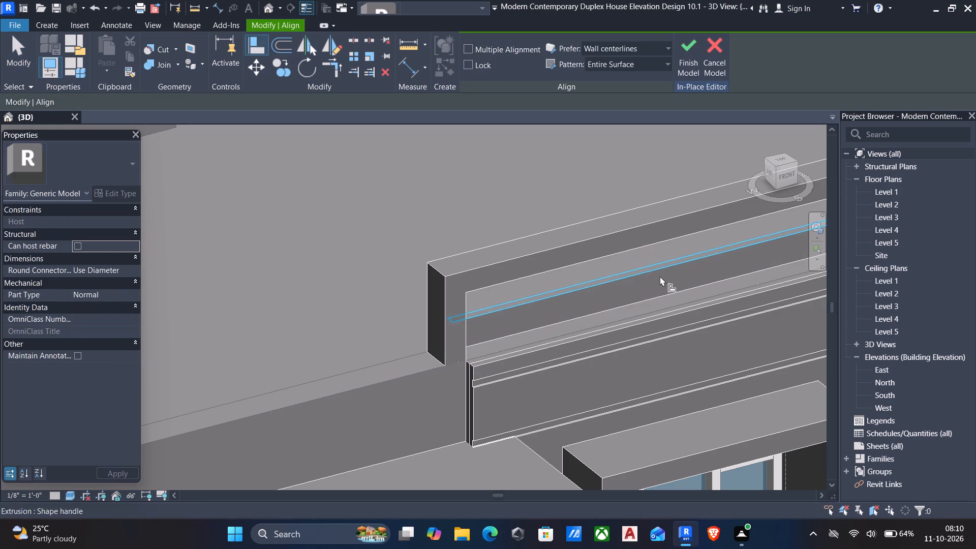
{"action": "middle_click_drag", "start_coordinate": [653, 304], "coordinate": [648, 163], "text": "shift"}
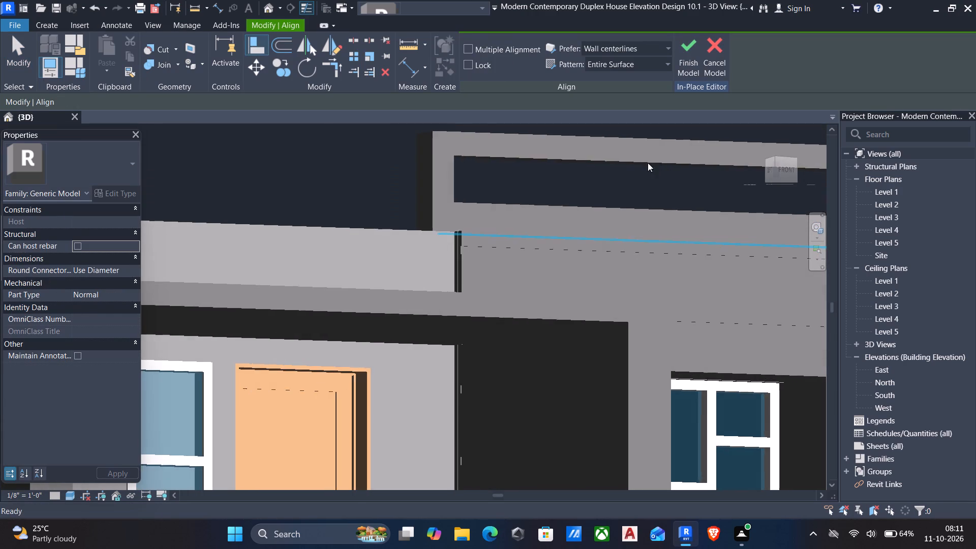
{"action": "left_click", "coordinate": [614, 163]}
{"action": "middle_click_drag", "start_coordinate": [610, 174], "coordinate": [614, 319], "text": "shift"}
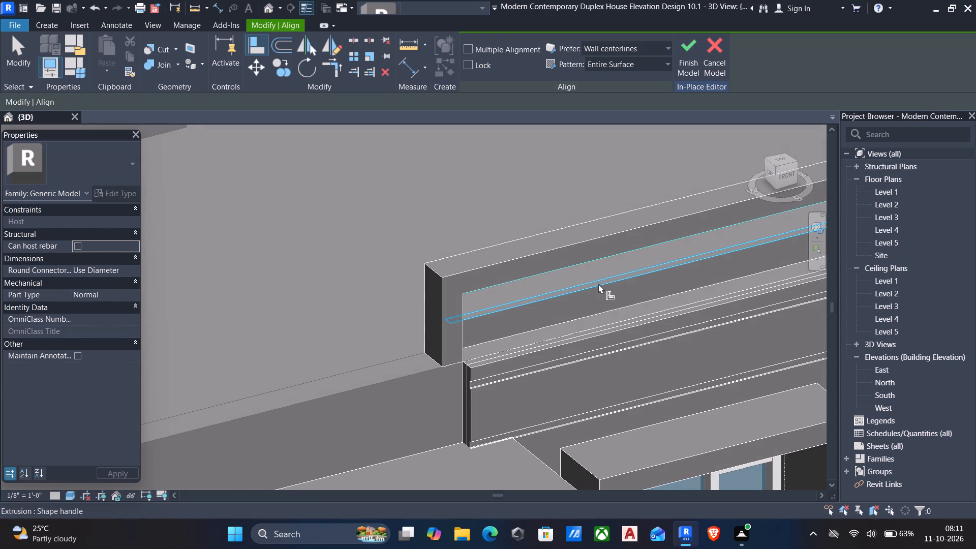
{"action": "scroll", "coordinate": [598, 282], "scroll_direction": "up", "scroll_amount": 5}
{"action": "left_click", "coordinate": [599, 284]}
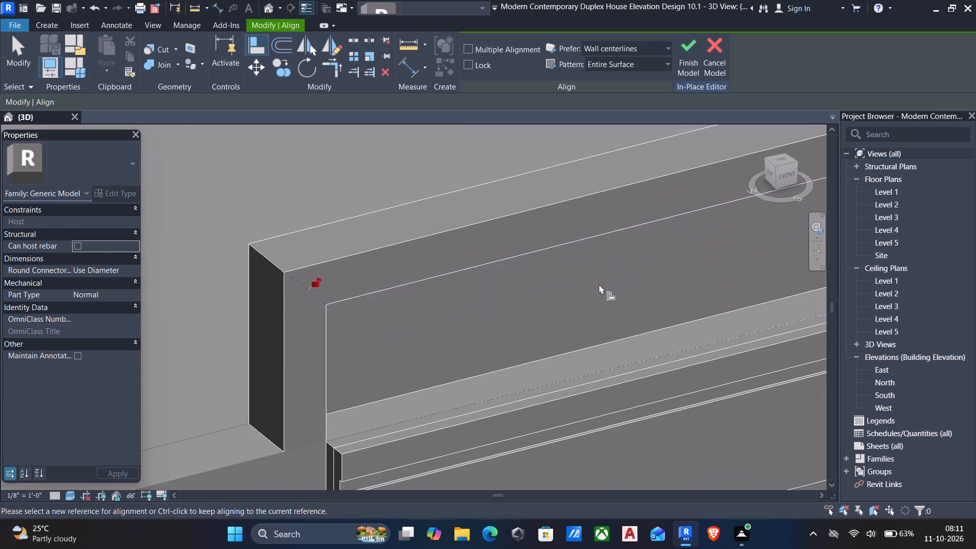
{"action": "scroll", "coordinate": [599, 284], "scroll_direction": "down", "scroll_amount": 12}
{"action": "key", "text": "Escape"}
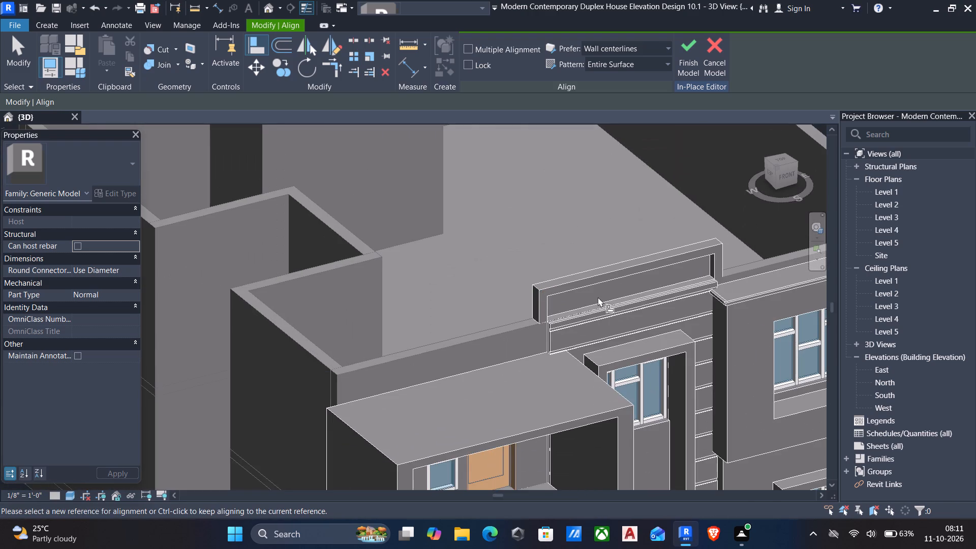
Finish the in-place model of the facade elements.
{"action": "scroll", "coordinate": [598, 297], "scroll_direction": "down", "scroll_amount": 2}
{"action": "middle_click_drag", "start_coordinate": [598, 297], "coordinate": [490, 245], "text": "shift"}
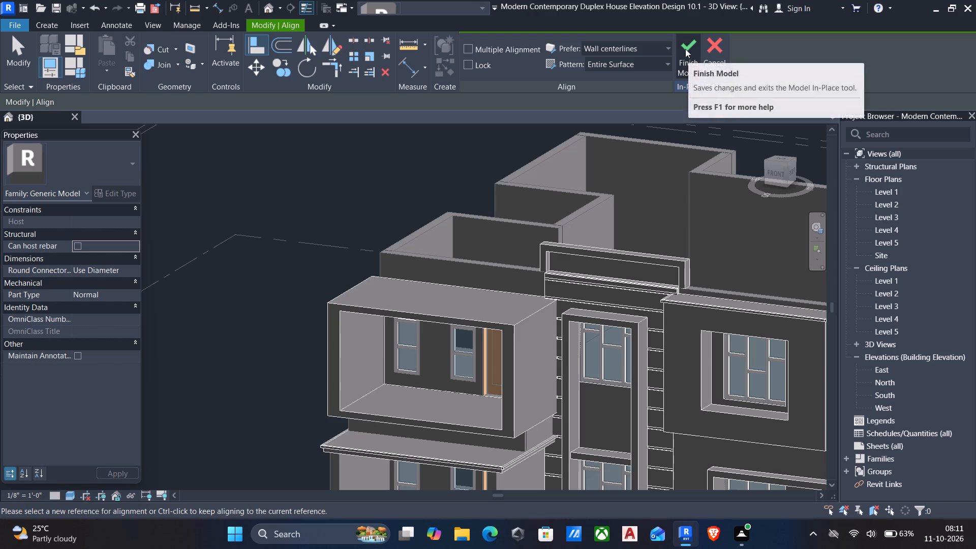
{"action": "left_click", "coordinate": [685, 49]}
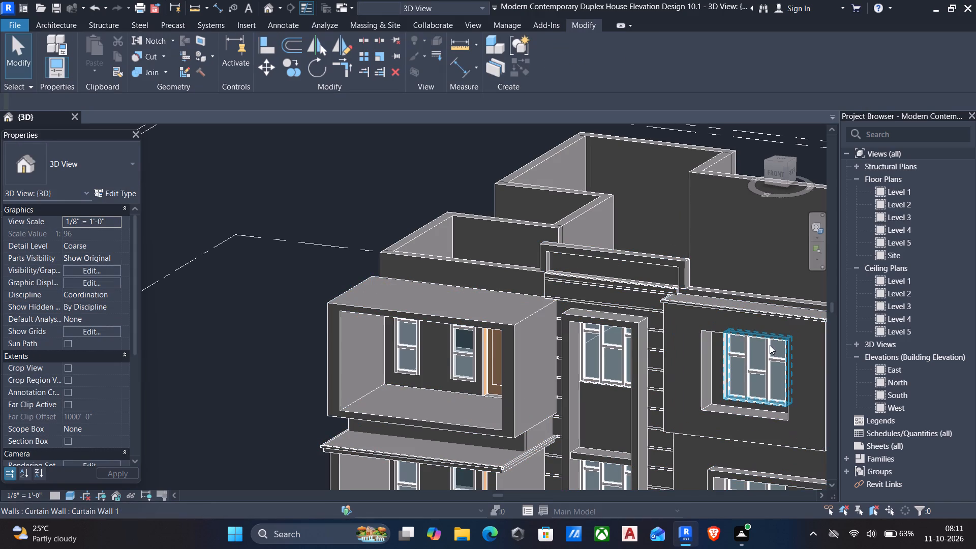
View the house from the front, reopen the in-place facade model and open the upper balcony frame's extrusion sketch for editing.
{"action": "middle_click_drag", "start_coordinate": [770, 346], "coordinate": [642, 312]}
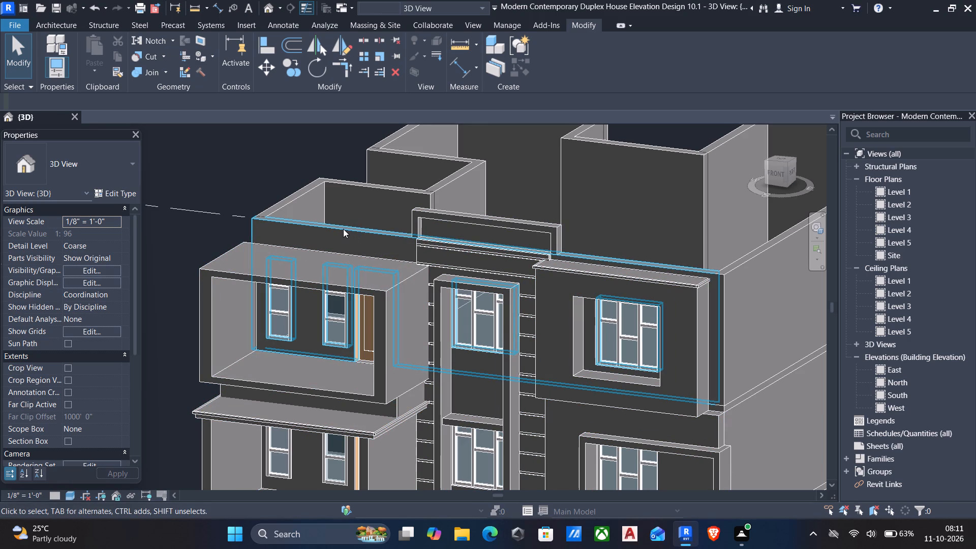
{"action": "left_click", "coordinate": [343, 229]}
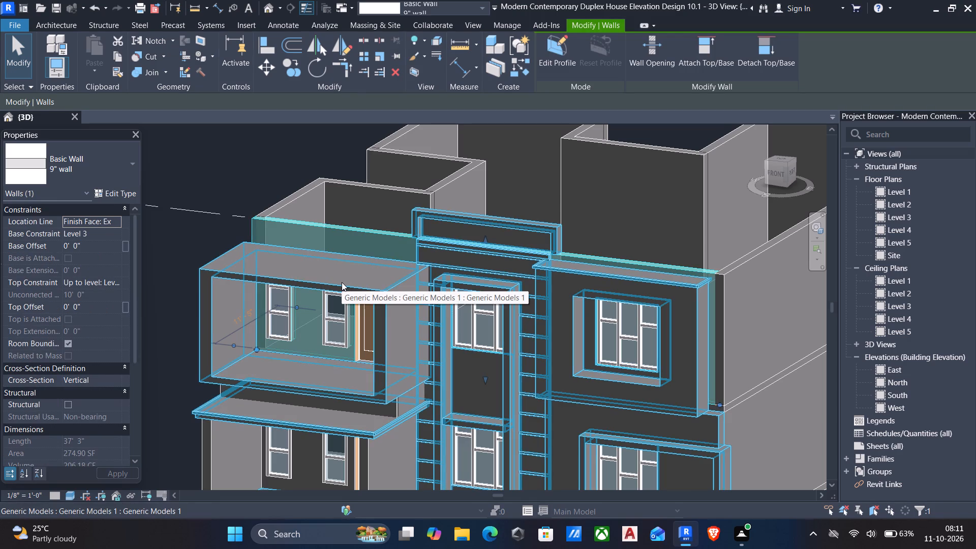
{"action": "left_click", "coordinate": [773, 174]}
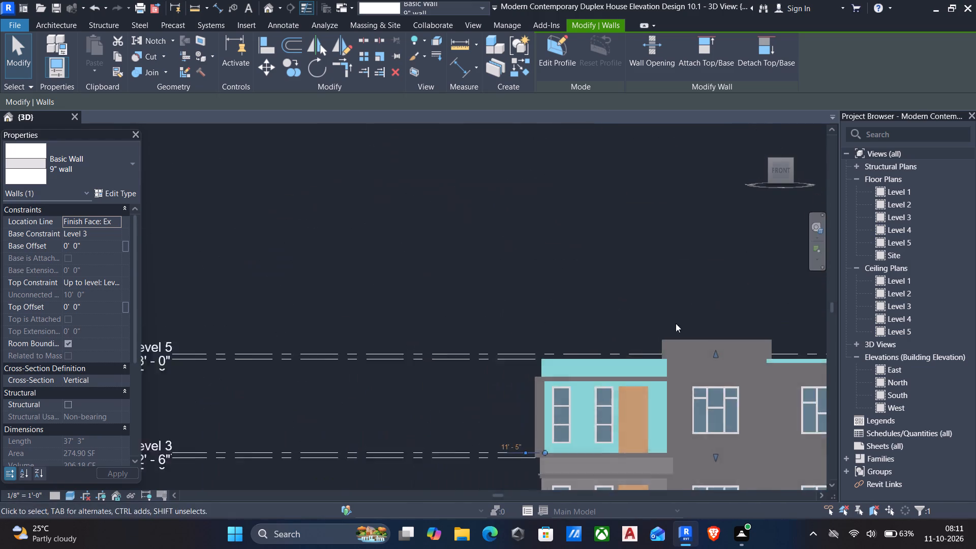
{"action": "scroll", "coordinate": [307, 316], "scroll_direction": "up", "scroll_amount": 4}
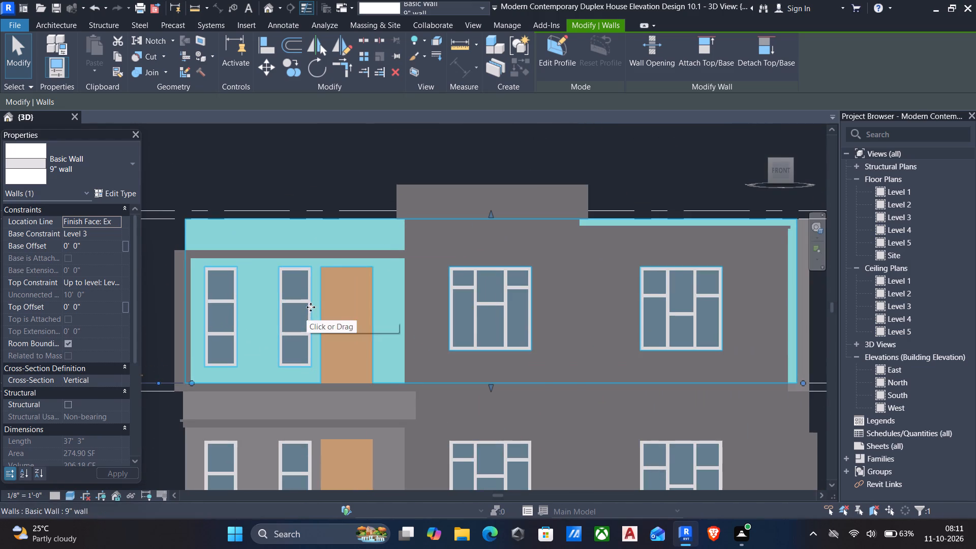
{"action": "middle_click_drag", "start_coordinate": [348, 231], "coordinate": [384, 258]}
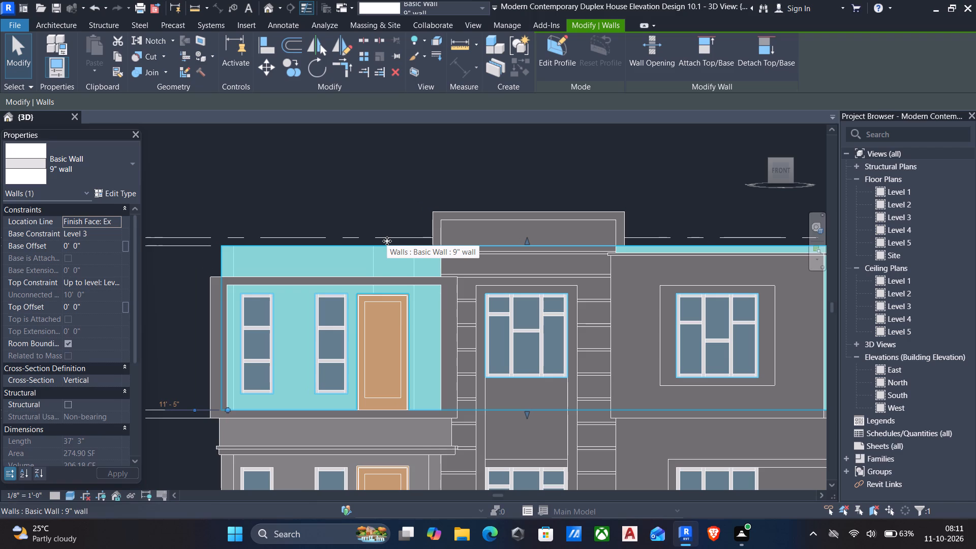
{"action": "left_click", "coordinate": [344, 281]}
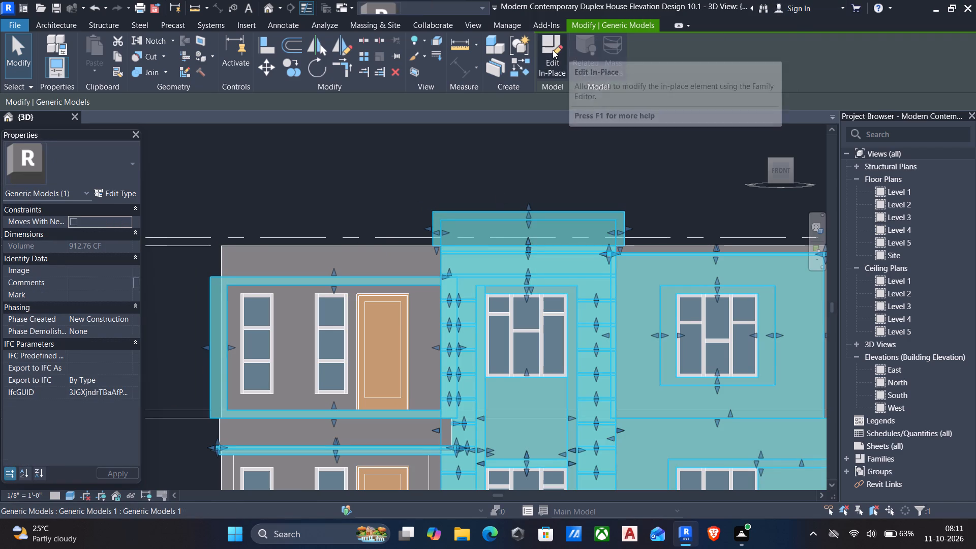
{"action": "left_click", "coordinate": [553, 50]}
{"action": "left_click", "coordinate": [380, 280]}
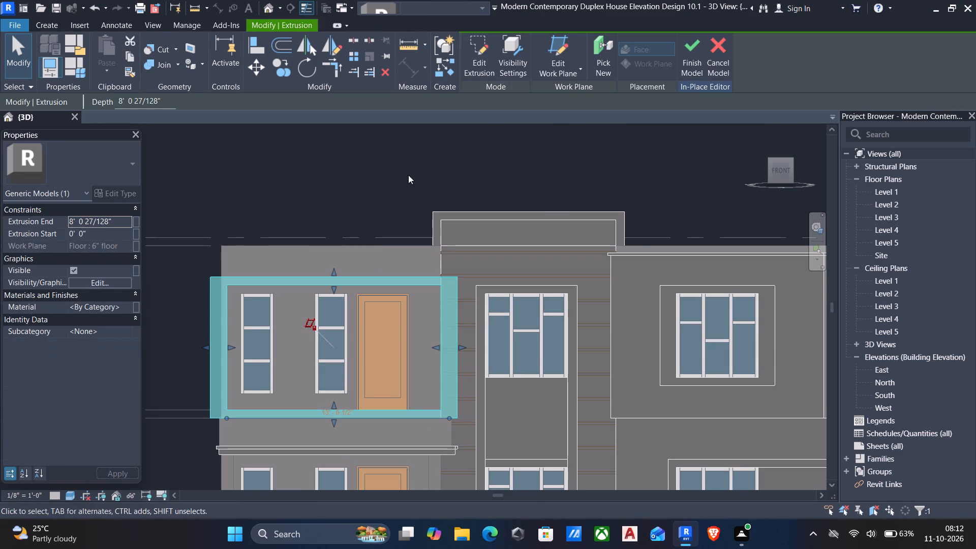
{"action": "left_click", "coordinate": [482, 53]}
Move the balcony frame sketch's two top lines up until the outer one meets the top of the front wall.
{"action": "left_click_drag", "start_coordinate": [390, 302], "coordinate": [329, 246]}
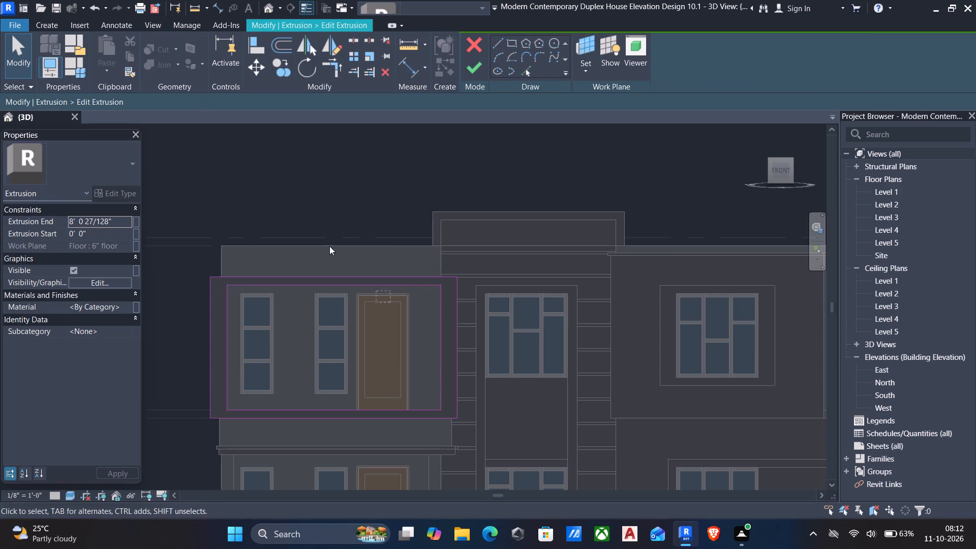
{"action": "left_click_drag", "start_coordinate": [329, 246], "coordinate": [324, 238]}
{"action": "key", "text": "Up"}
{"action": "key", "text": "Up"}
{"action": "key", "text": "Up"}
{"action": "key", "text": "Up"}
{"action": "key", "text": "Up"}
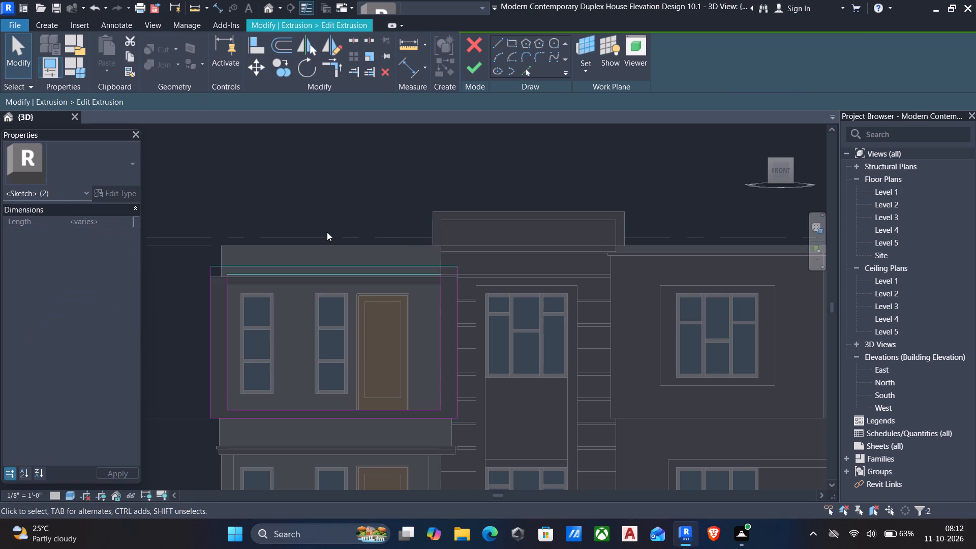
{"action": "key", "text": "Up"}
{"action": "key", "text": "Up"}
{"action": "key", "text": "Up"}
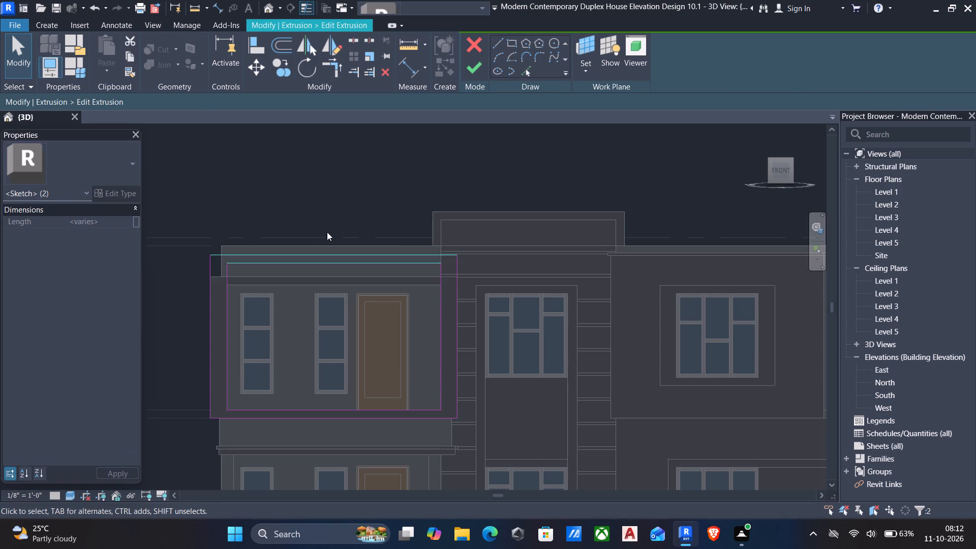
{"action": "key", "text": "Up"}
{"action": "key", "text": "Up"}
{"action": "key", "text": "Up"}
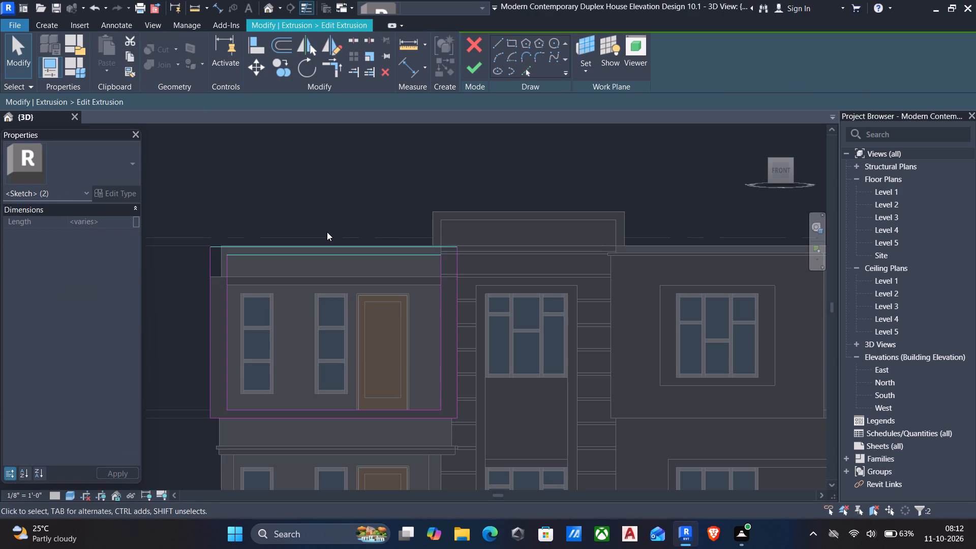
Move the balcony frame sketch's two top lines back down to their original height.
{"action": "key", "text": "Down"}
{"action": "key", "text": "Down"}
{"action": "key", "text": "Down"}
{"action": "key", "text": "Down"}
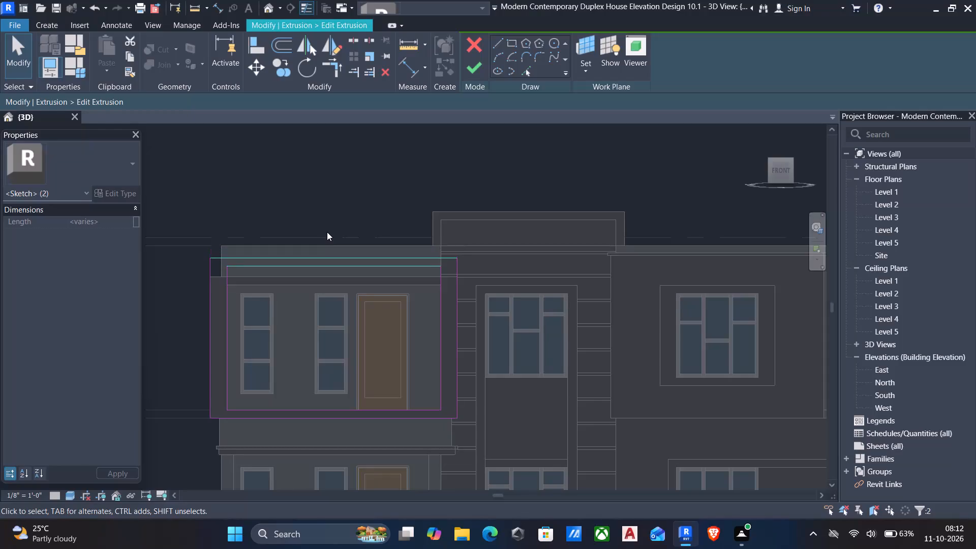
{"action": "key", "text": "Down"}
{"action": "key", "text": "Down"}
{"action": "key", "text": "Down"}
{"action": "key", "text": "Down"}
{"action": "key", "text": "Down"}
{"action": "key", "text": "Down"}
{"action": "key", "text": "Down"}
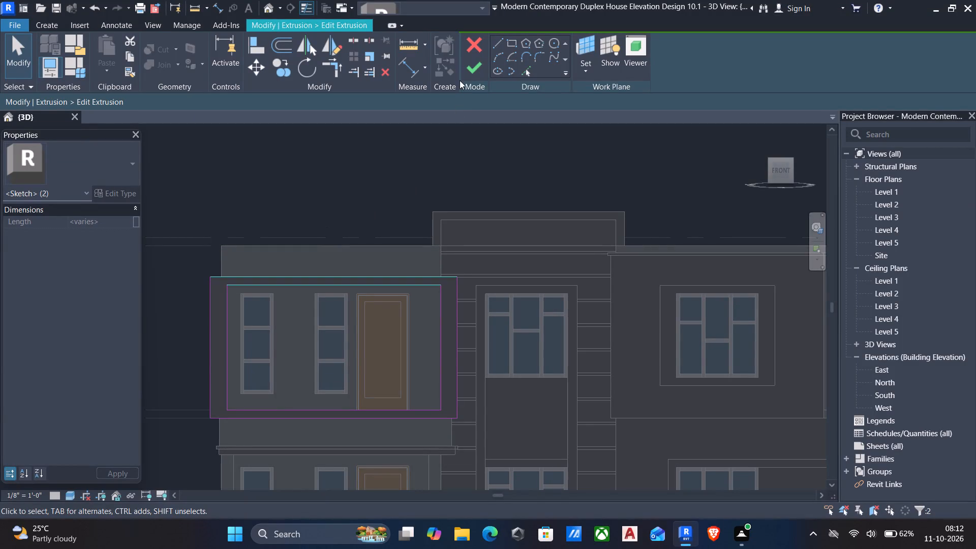
Nudge the balcony frame sketch's two top lines slightly upward and finish the extrusion sketch.
{"action": "key", "text": "Up"}
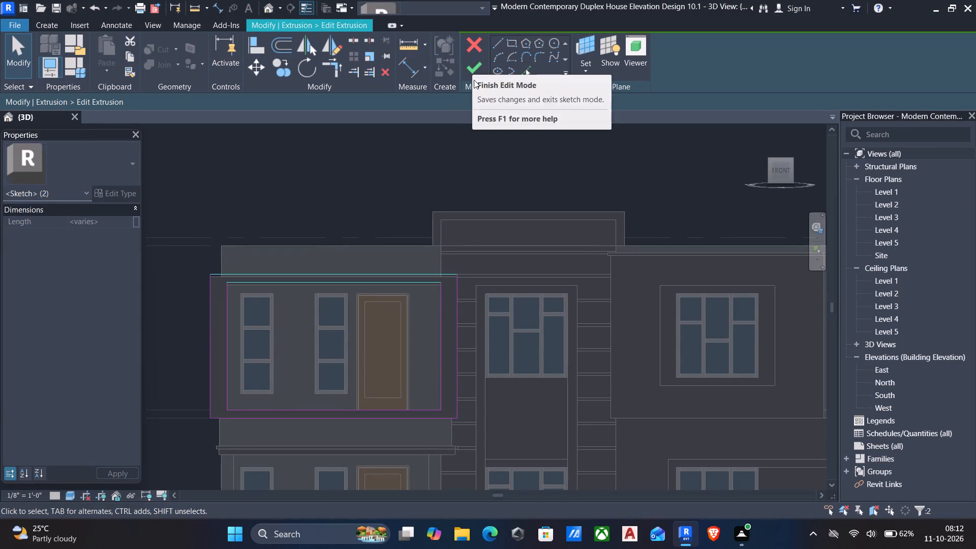
{"action": "left_click", "coordinate": [474, 80]}
{"action": "left_click", "coordinate": [474, 67]}
{"action": "scroll", "coordinate": [486, 163], "scroll_direction": "down", "scroll_amount": 2}
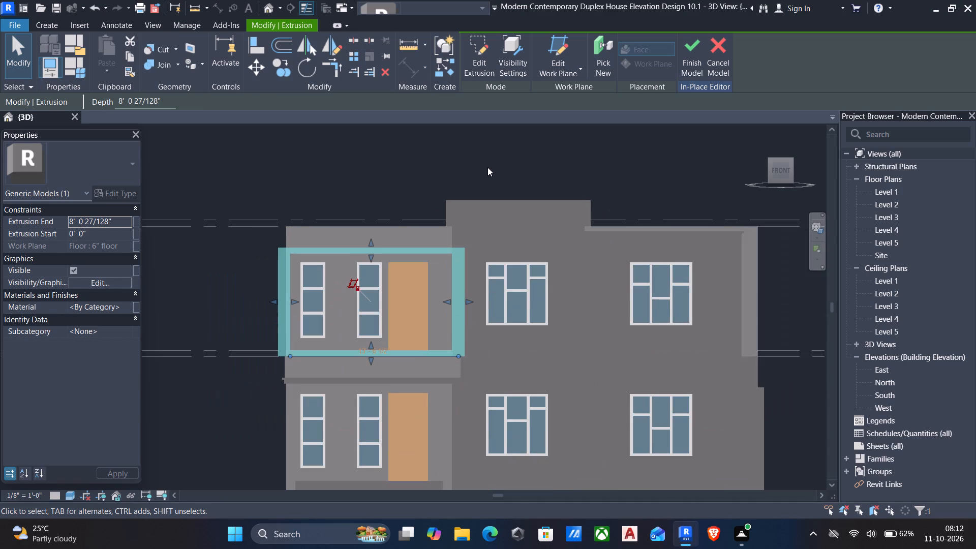
{"action": "key", "text": "Escape"}
Check the facade from several angles and finish the in-place model.
{"action": "middle_click_drag", "start_coordinate": [525, 222], "coordinate": [505, 322], "text": "shift"}
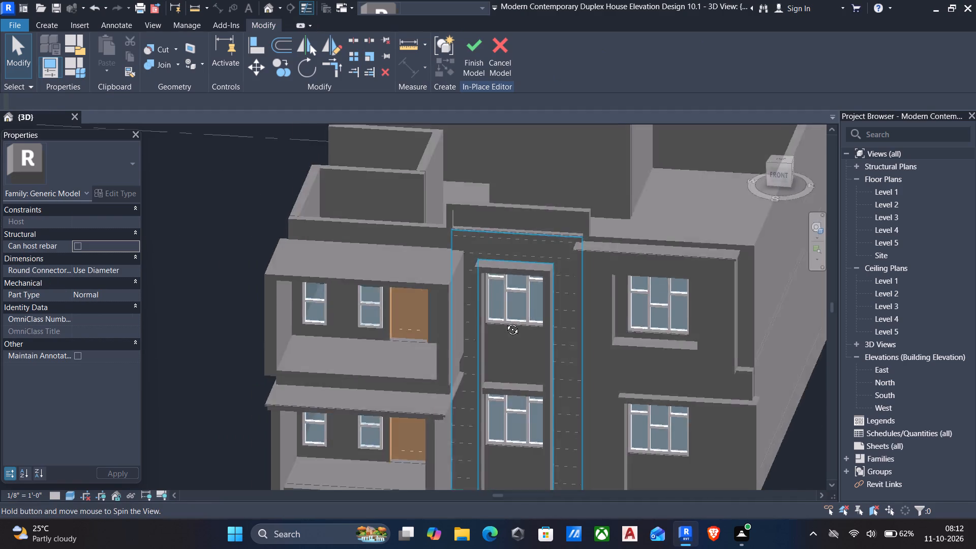
{"action": "middle_click_drag", "start_coordinate": [505, 322], "coordinate": [603, 295], "text": "shift"}
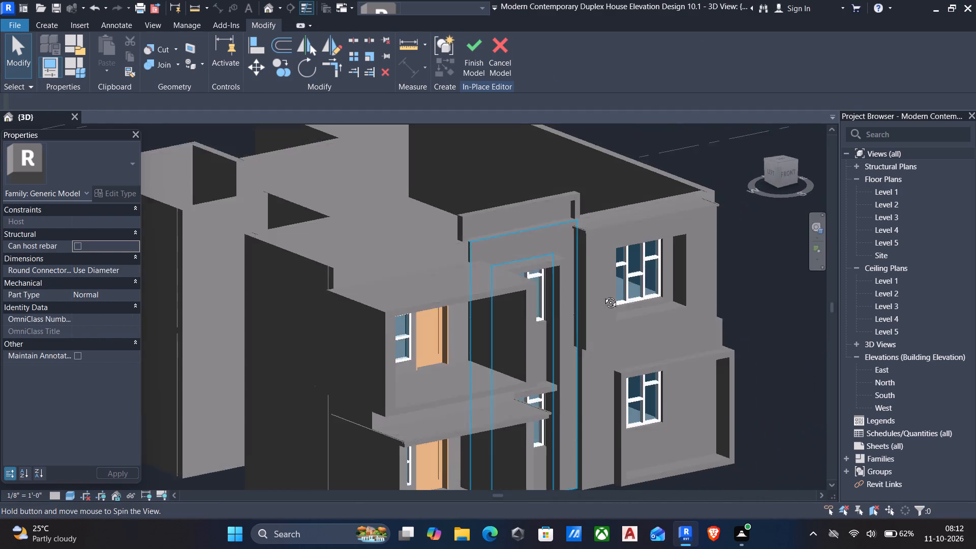
{"action": "middle_click_drag", "start_coordinate": [603, 295], "coordinate": [530, 344], "text": "shift"}
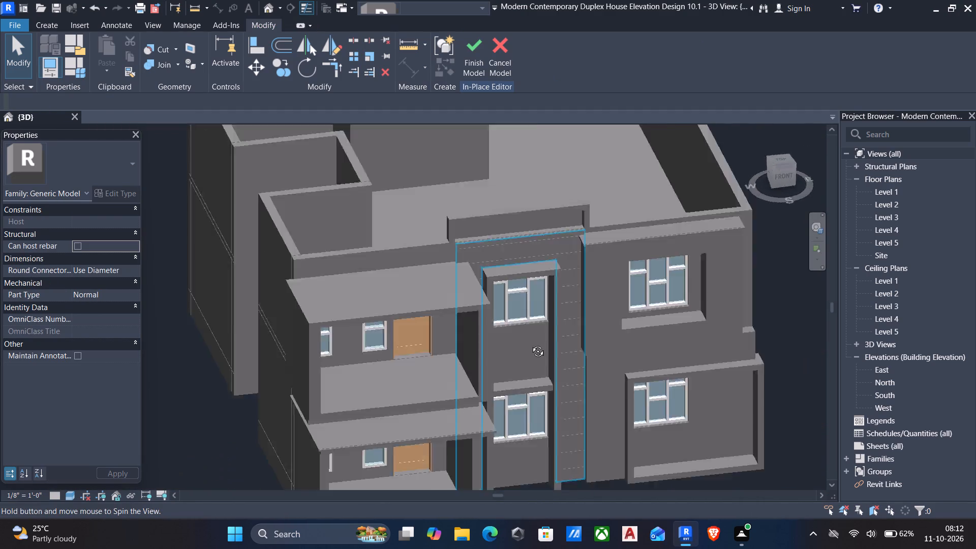
{"action": "middle_click_drag", "start_coordinate": [530, 344], "coordinate": [494, 332], "text": "shift"}
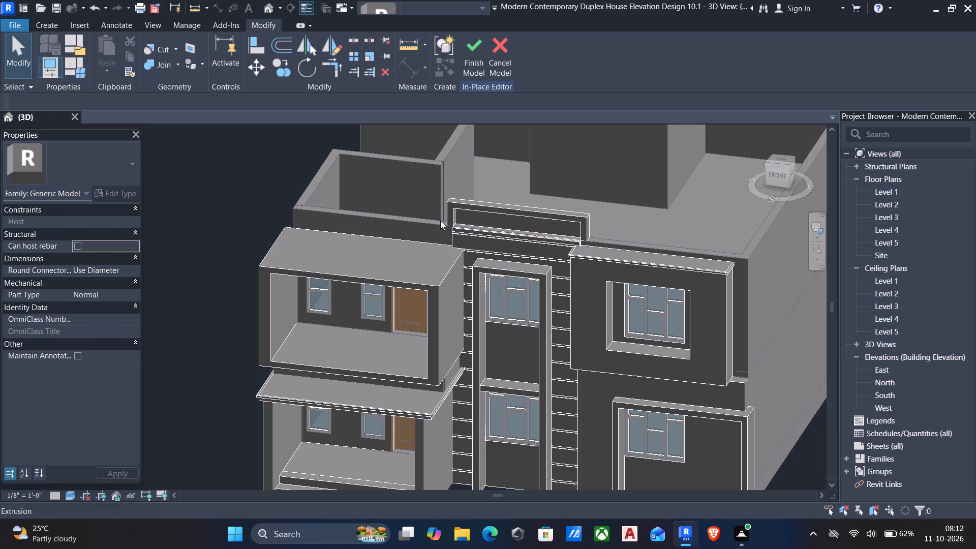
{"action": "middle_click_drag", "start_coordinate": [533, 262], "coordinate": [398, 202]}
{"action": "middle_click_drag", "start_coordinate": [398, 202], "coordinate": [563, 372]}
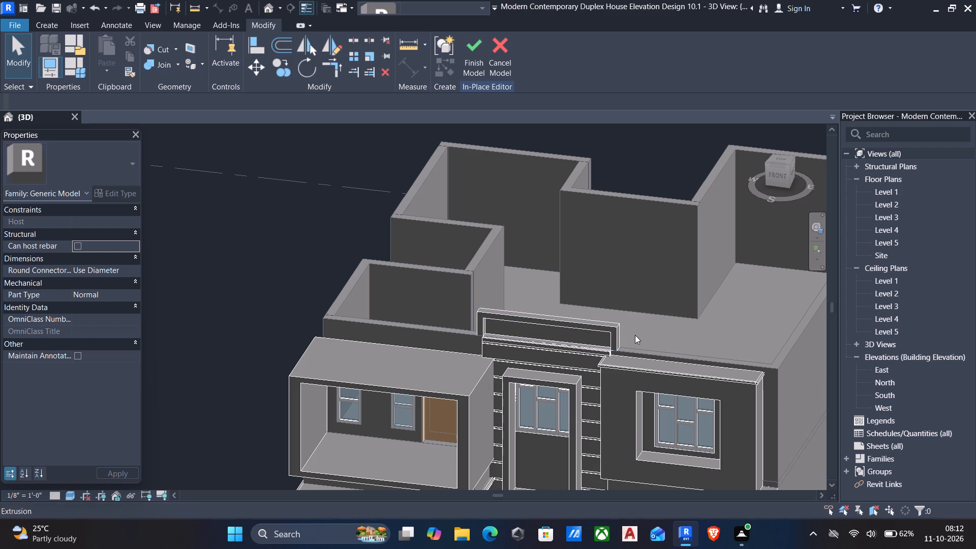
{"action": "middle_click_drag", "start_coordinate": [651, 370], "coordinate": [626, 278]}
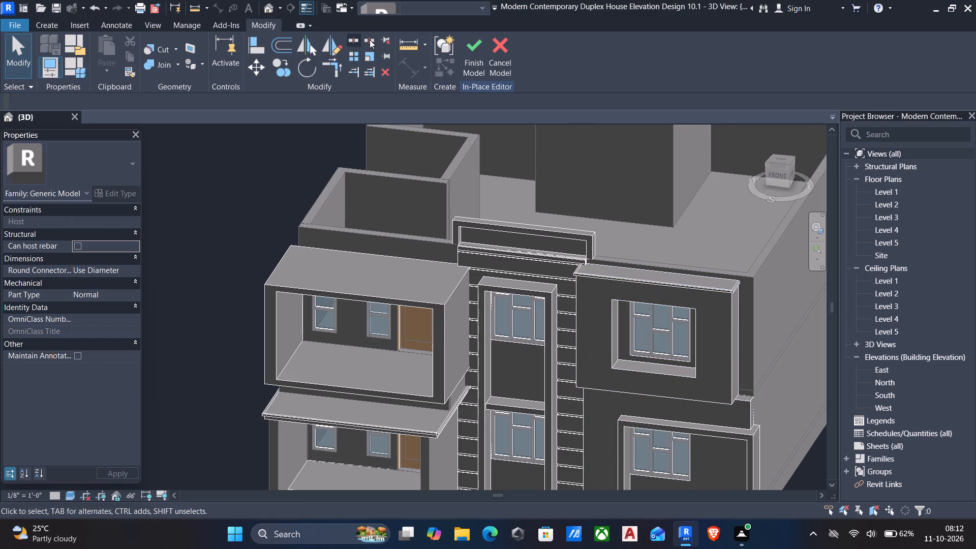
{"action": "left_click", "coordinate": [467, 45]}
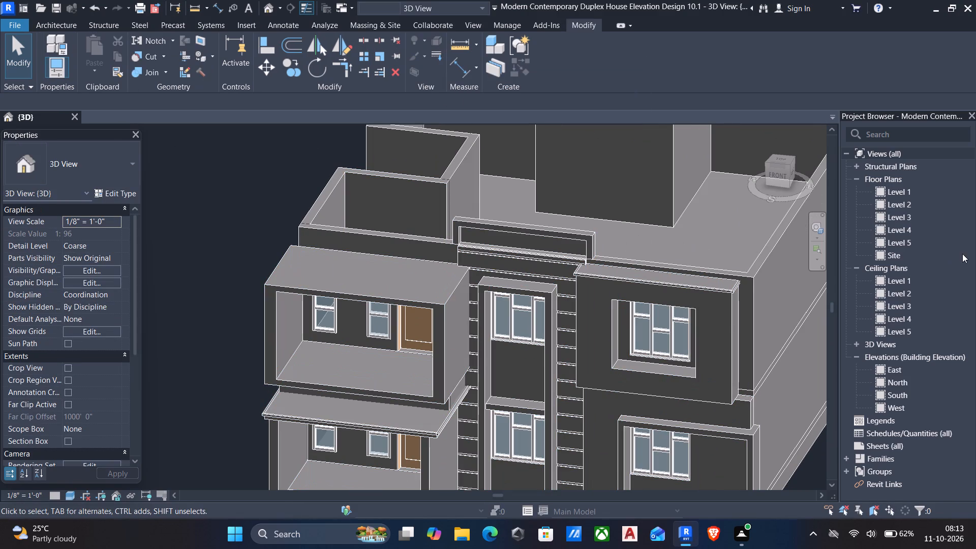
In the South elevation, add an elbow to the Level 5 line and raise its head clear of Level 4's label.
{"action": "double_click", "coordinate": [898, 392]}
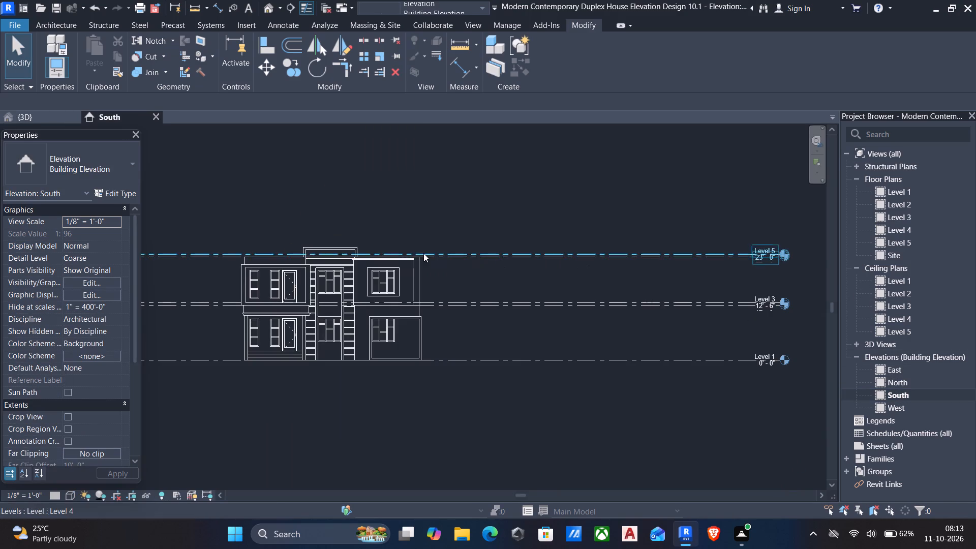
{"action": "scroll", "coordinate": [230, 252], "scroll_direction": "up", "scroll_amount": 5}
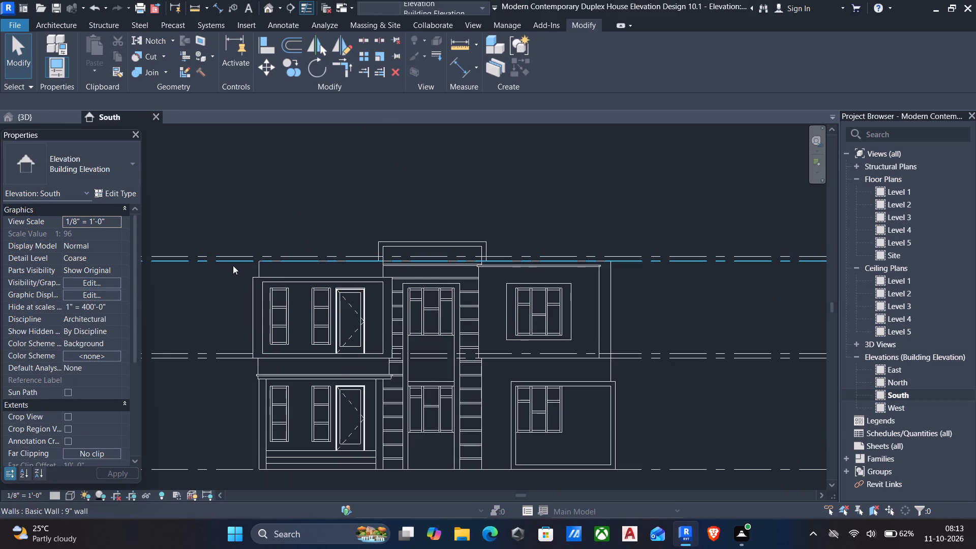
{"action": "left_click", "coordinate": [232, 265]}
{"action": "scroll", "coordinate": [417, 293], "scroll_direction": "down", "scroll_amount": 5}
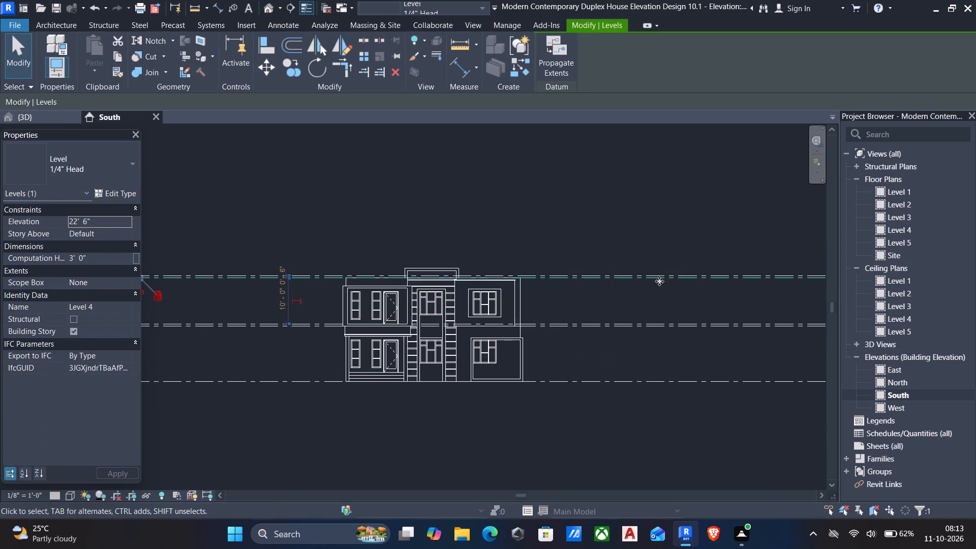
{"action": "scroll", "coordinate": [729, 279], "scroll_direction": "down", "scroll_amount": 1}
{"action": "middle_click_drag", "start_coordinate": [729, 282], "coordinate": [552, 292]}
{"action": "scroll", "coordinate": [552, 292], "scroll_direction": "down", "scroll_amount": 1}
{"action": "scroll", "coordinate": [568, 291], "scroll_direction": "up", "scroll_amount": 5}
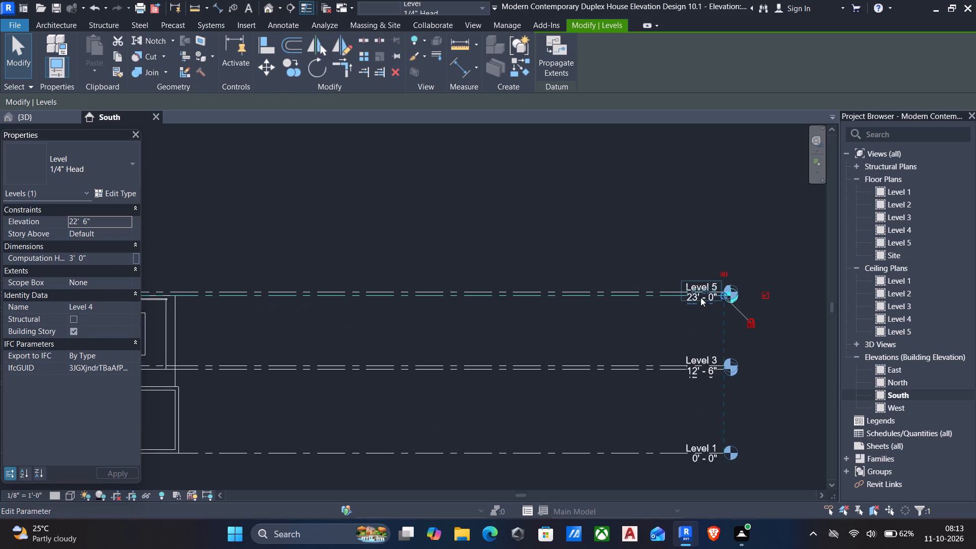
{"action": "scroll", "coordinate": [701, 298], "scroll_direction": "up", "scroll_amount": 11}
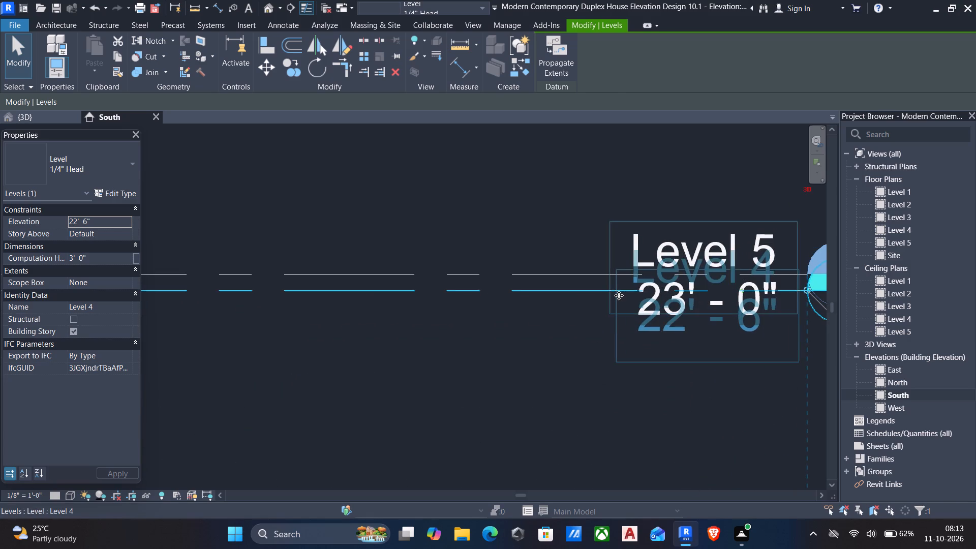
{"action": "left_click", "coordinate": [581, 277]}
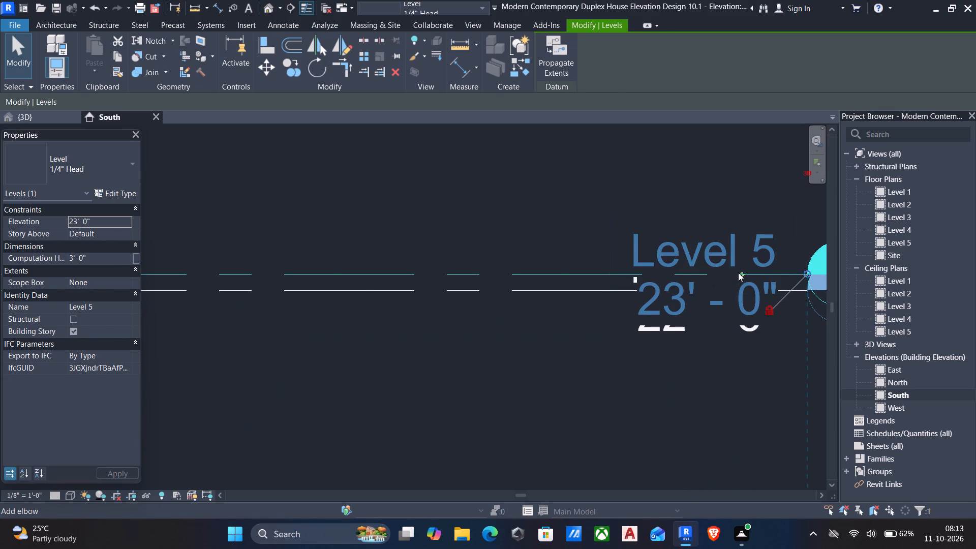
{"action": "left_click", "coordinate": [740, 272]}
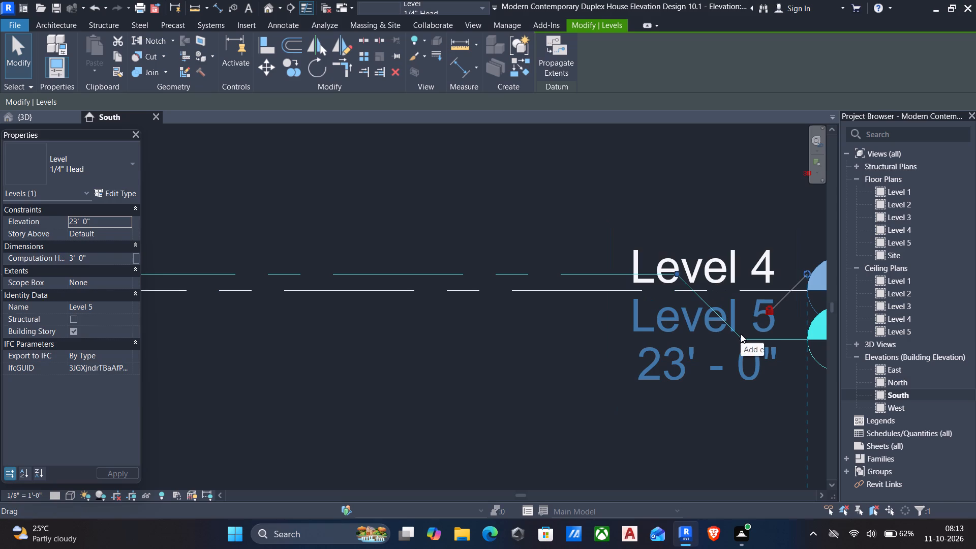
{"action": "left_click_drag", "start_coordinate": [744, 340], "coordinate": [696, 180]}
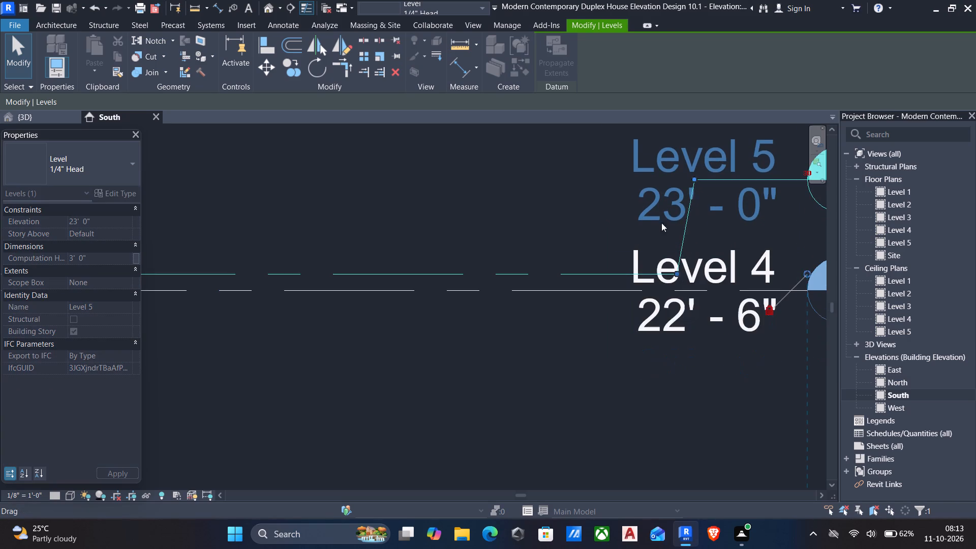
Add an elbow to the Level 4 line and lower its head below the line, clear of Level 5's label.
{"action": "left_click", "coordinate": [586, 290]}
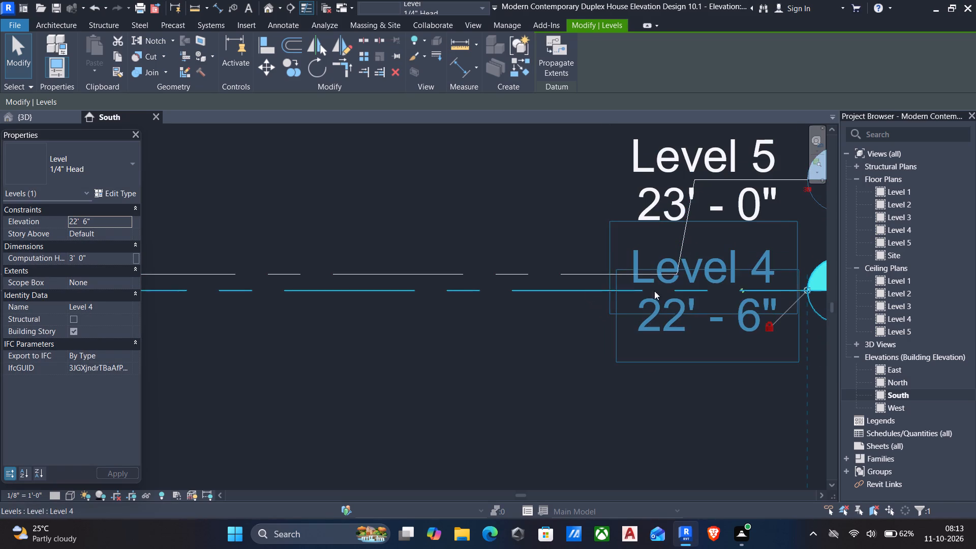
{"action": "left_click", "coordinate": [744, 291]}
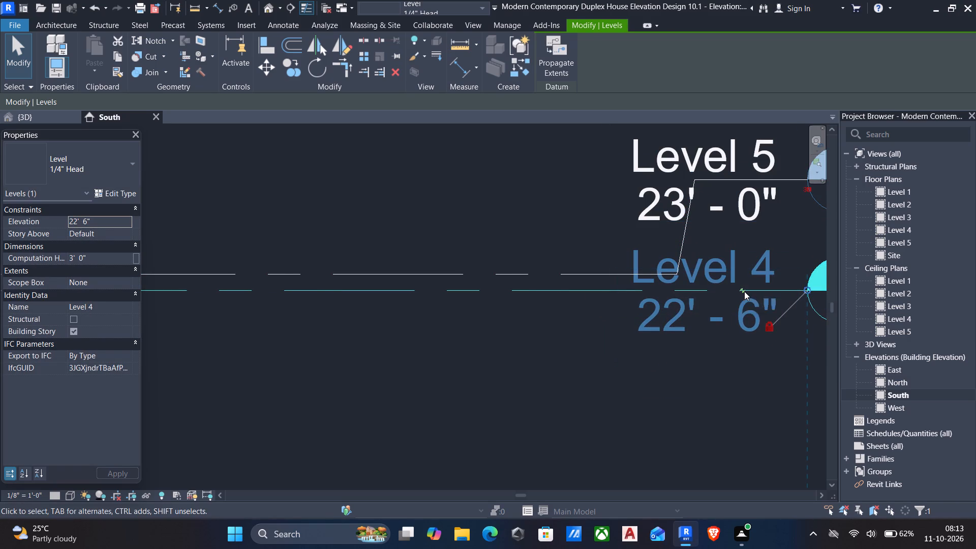
{"action": "left_click_drag", "start_coordinate": [742, 354], "coordinate": [692, 378]}
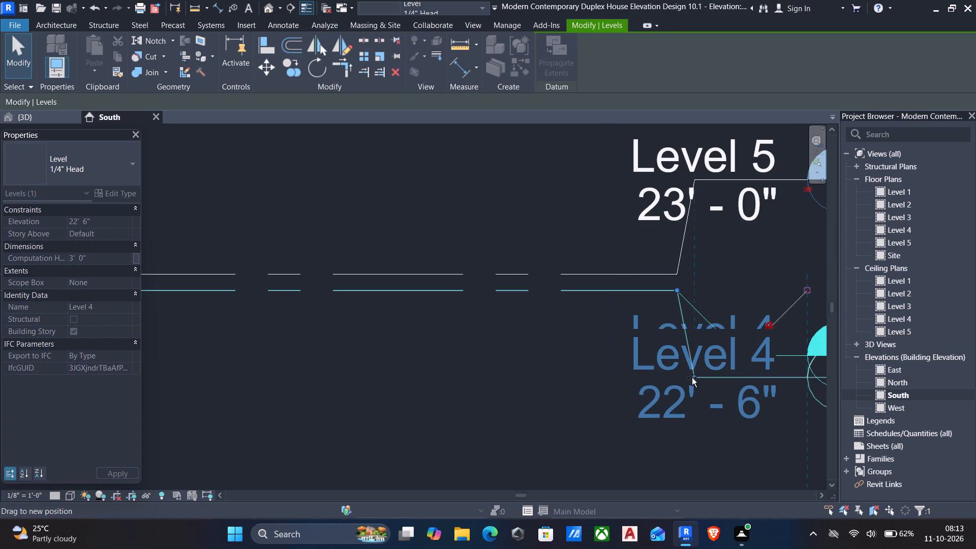
{"action": "left_click_drag", "start_coordinate": [692, 378], "coordinate": [684, 382]}
{"action": "scroll", "coordinate": [628, 347], "scroll_direction": "down", "scroll_amount": 4}
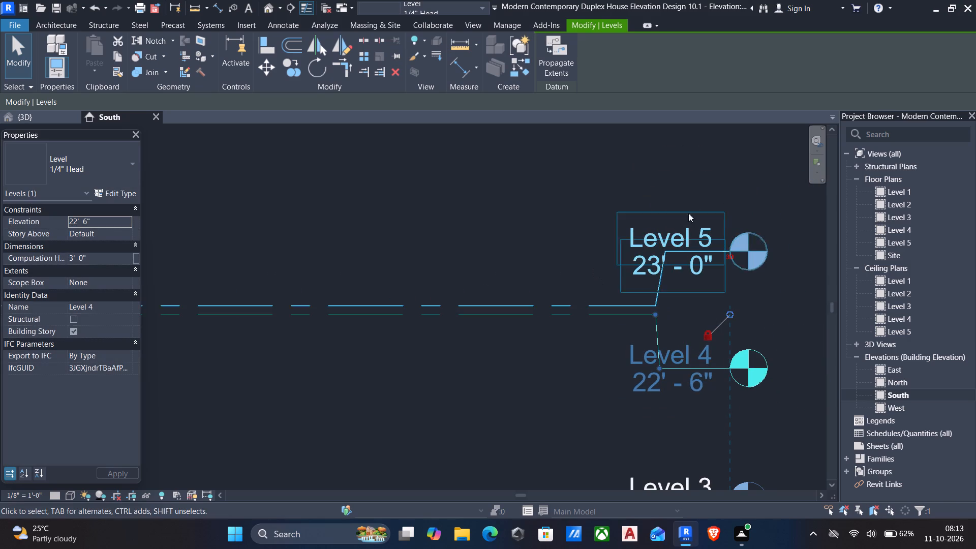
View the Level 4, Level 1 and Level 3 floor plans in turn, dismissing the reminder without saving the project.
{"action": "double_click", "coordinate": [909, 234]}
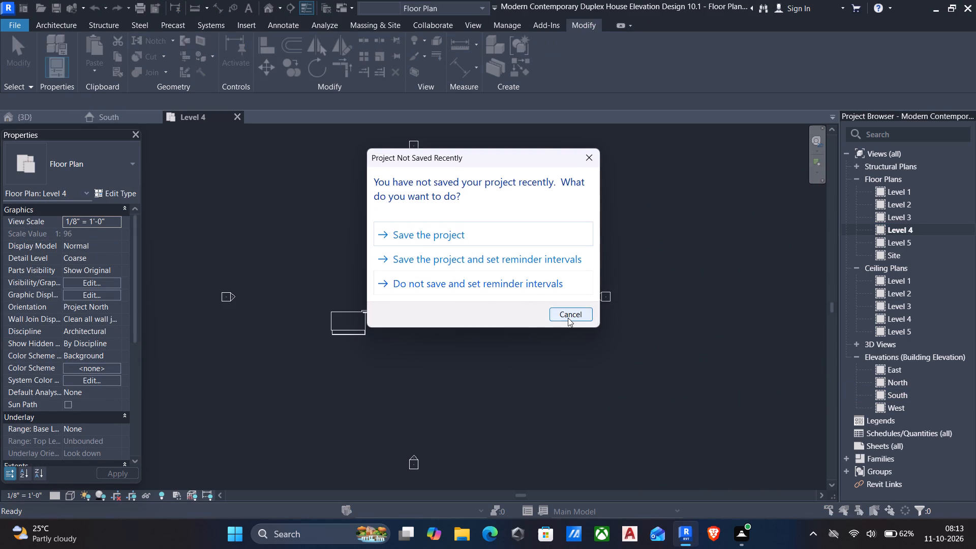
{"action": "left_click", "coordinate": [567, 318]}
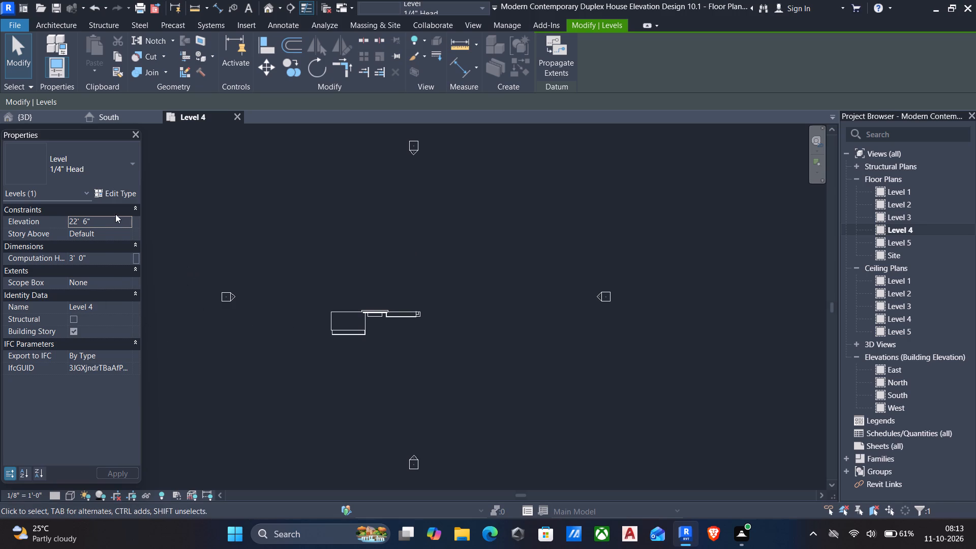
{"action": "double_click", "coordinate": [898, 189]}
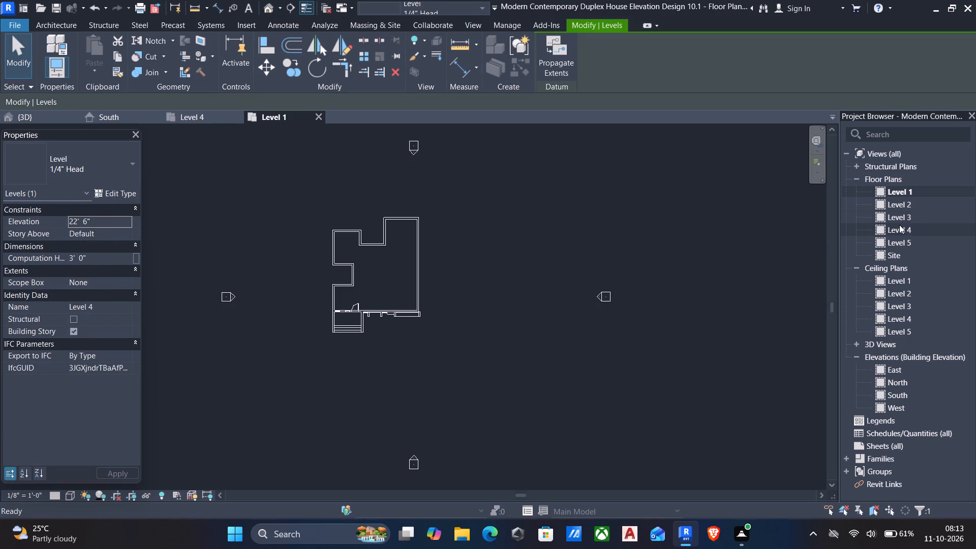
{"action": "double_click", "coordinate": [906, 231]}
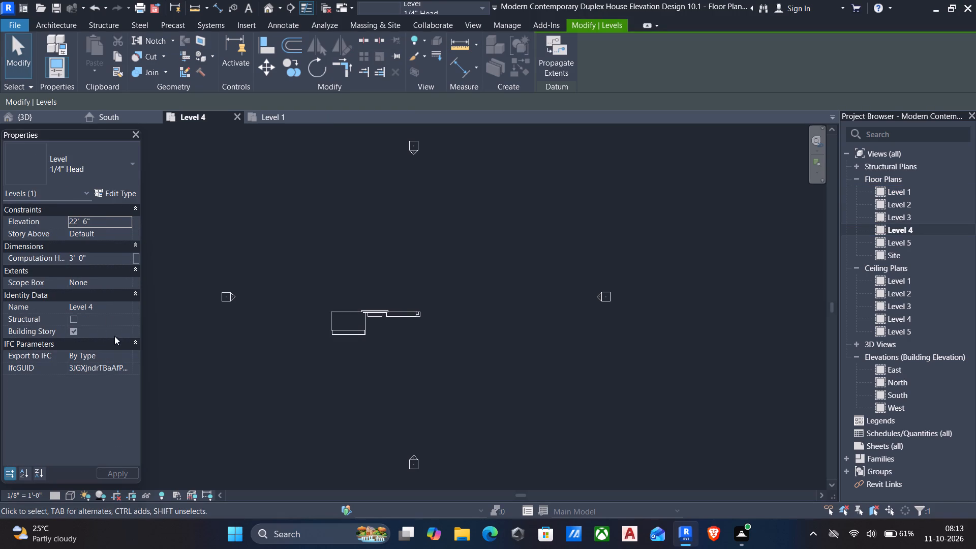
{"action": "double_click", "coordinate": [904, 219]}
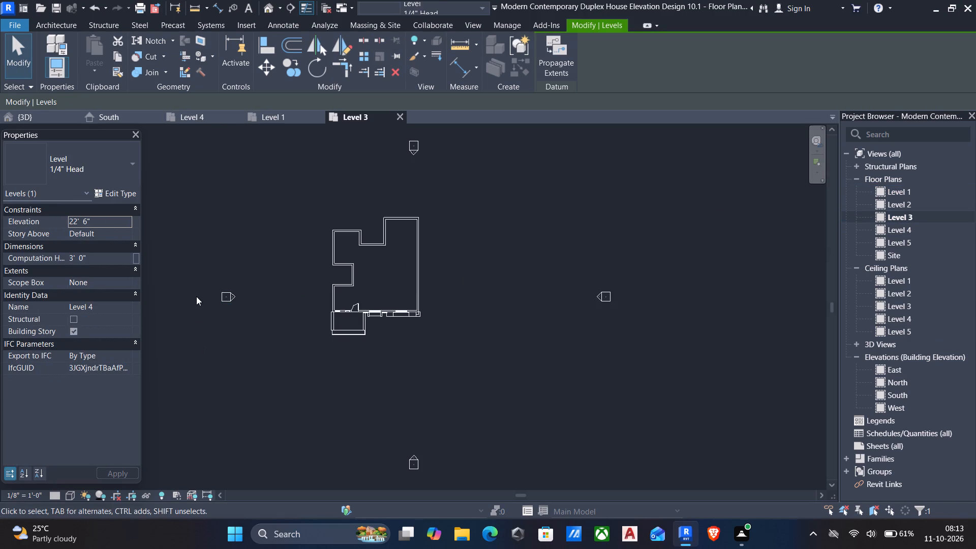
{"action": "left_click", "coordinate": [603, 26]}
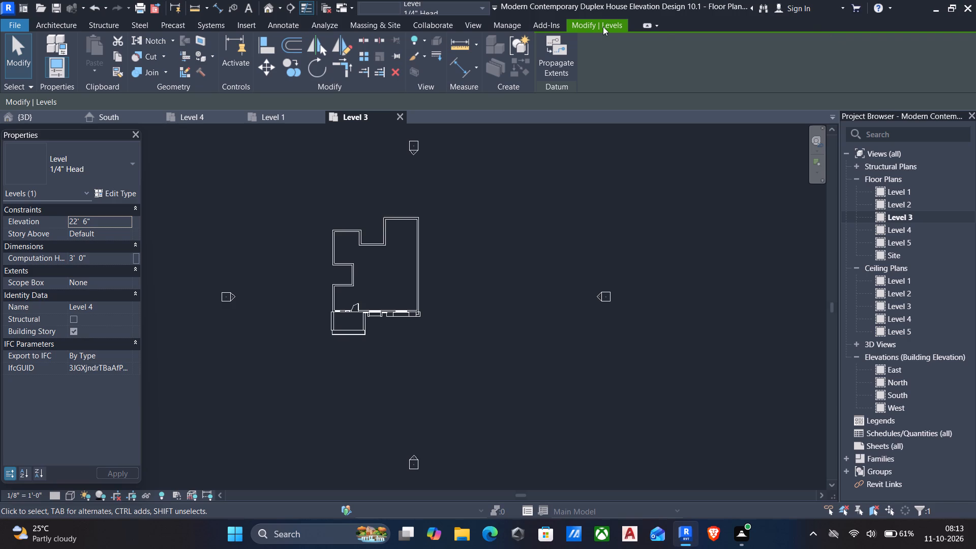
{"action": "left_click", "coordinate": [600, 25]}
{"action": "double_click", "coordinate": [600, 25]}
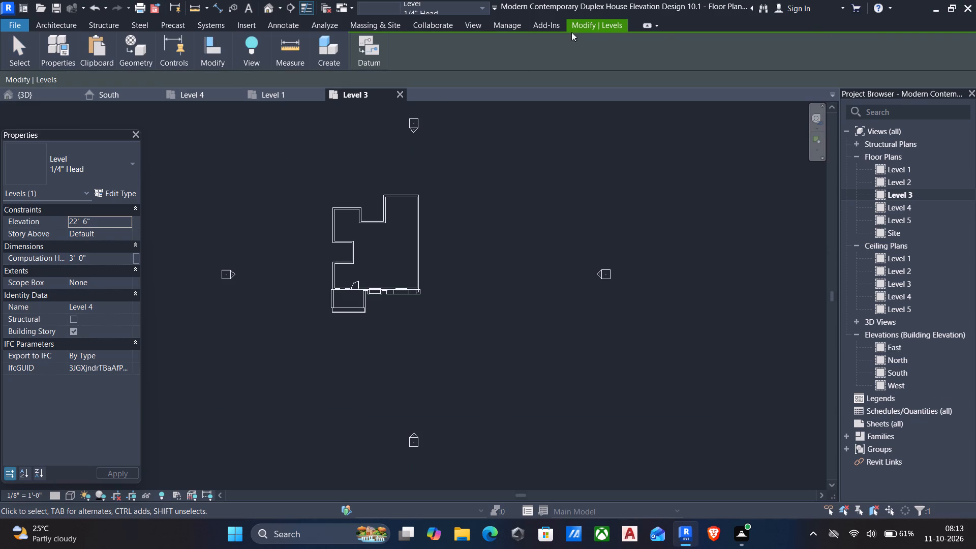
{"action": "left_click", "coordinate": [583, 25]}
Open the Level 2 floor plan.
{"action": "double_click", "coordinate": [907, 177]}
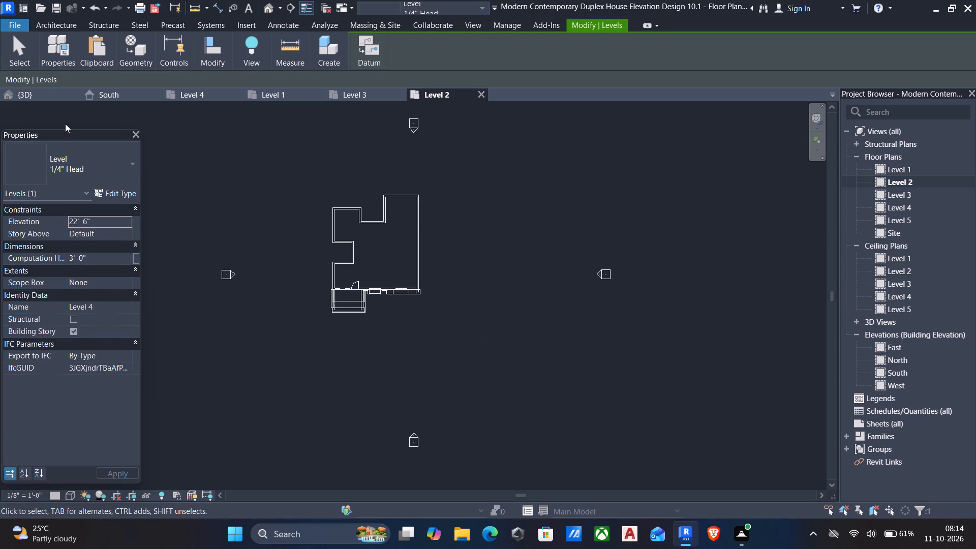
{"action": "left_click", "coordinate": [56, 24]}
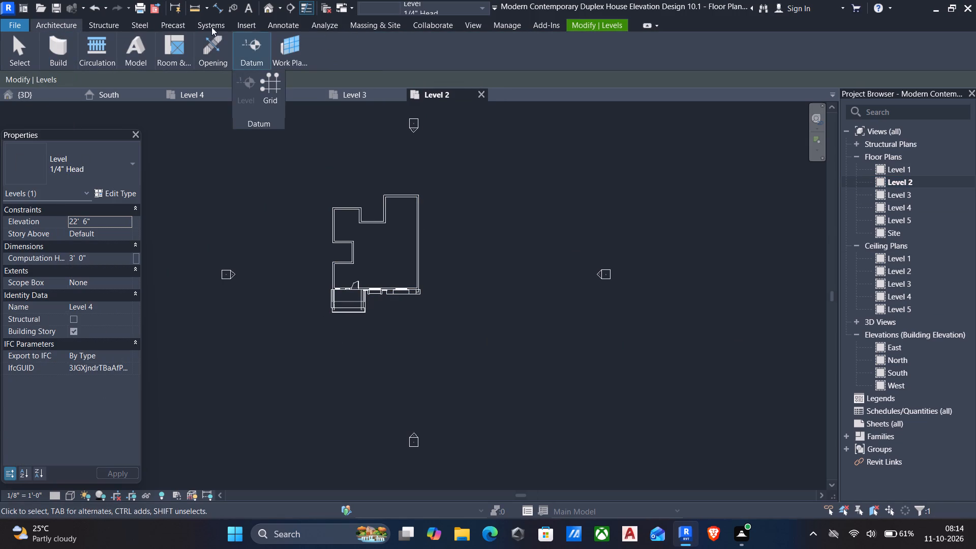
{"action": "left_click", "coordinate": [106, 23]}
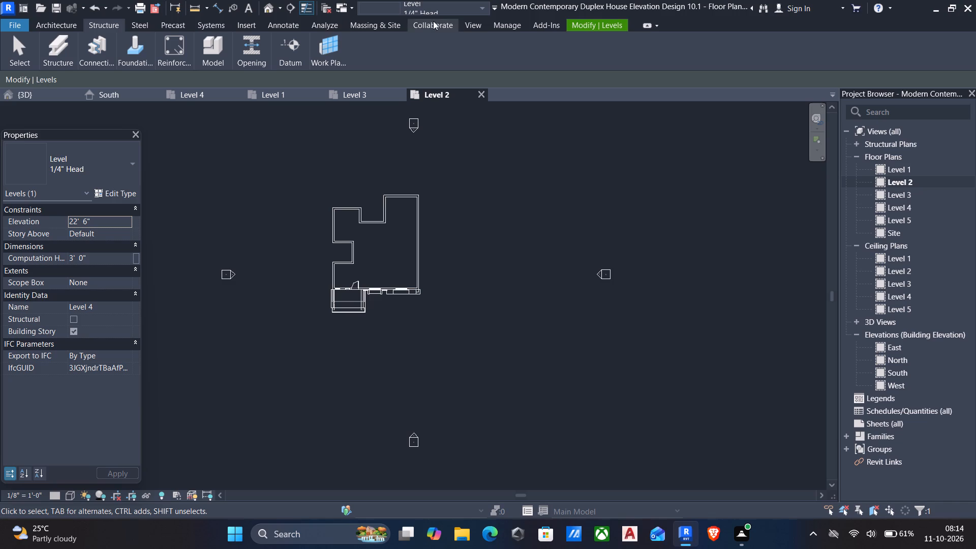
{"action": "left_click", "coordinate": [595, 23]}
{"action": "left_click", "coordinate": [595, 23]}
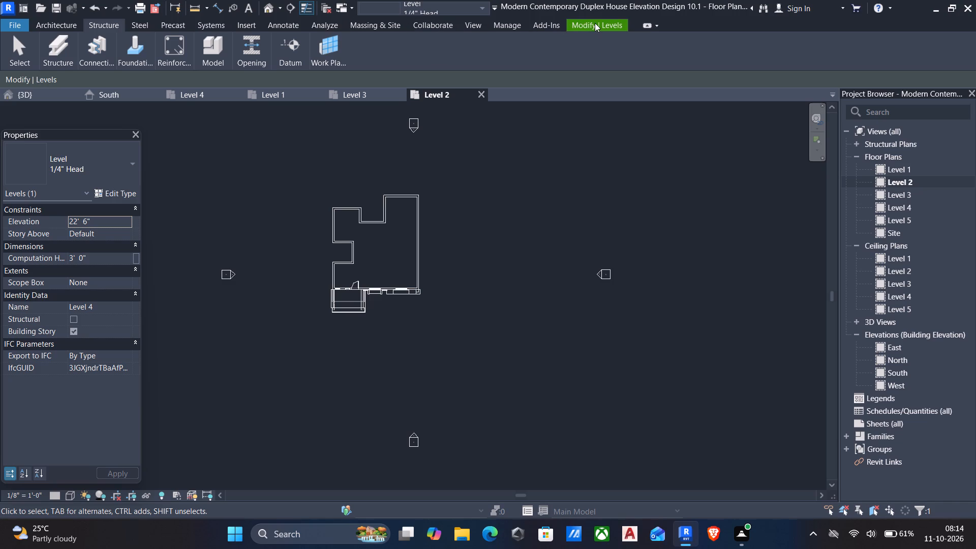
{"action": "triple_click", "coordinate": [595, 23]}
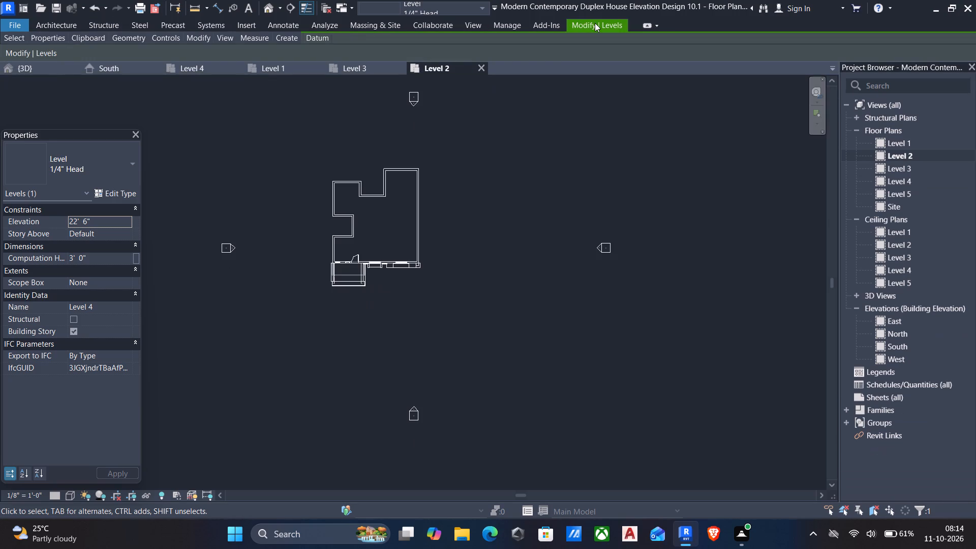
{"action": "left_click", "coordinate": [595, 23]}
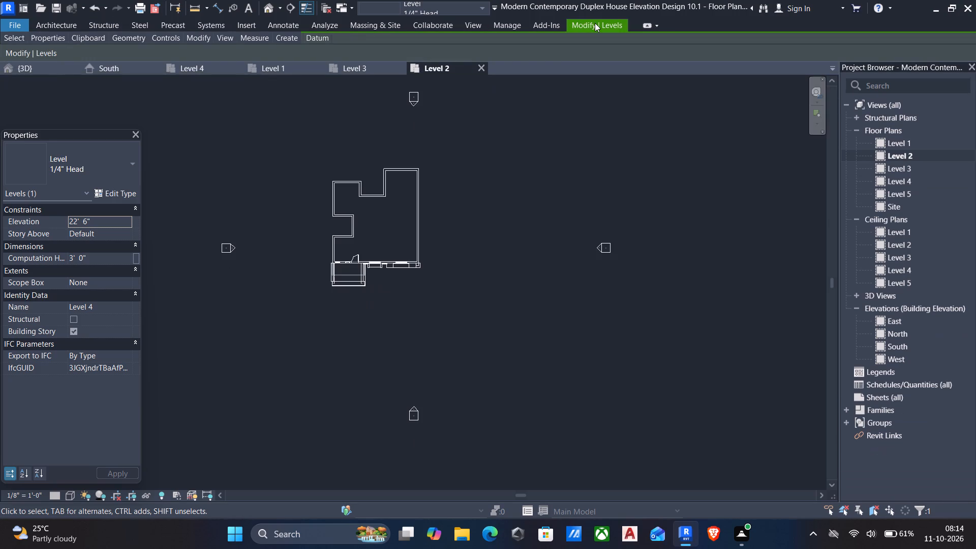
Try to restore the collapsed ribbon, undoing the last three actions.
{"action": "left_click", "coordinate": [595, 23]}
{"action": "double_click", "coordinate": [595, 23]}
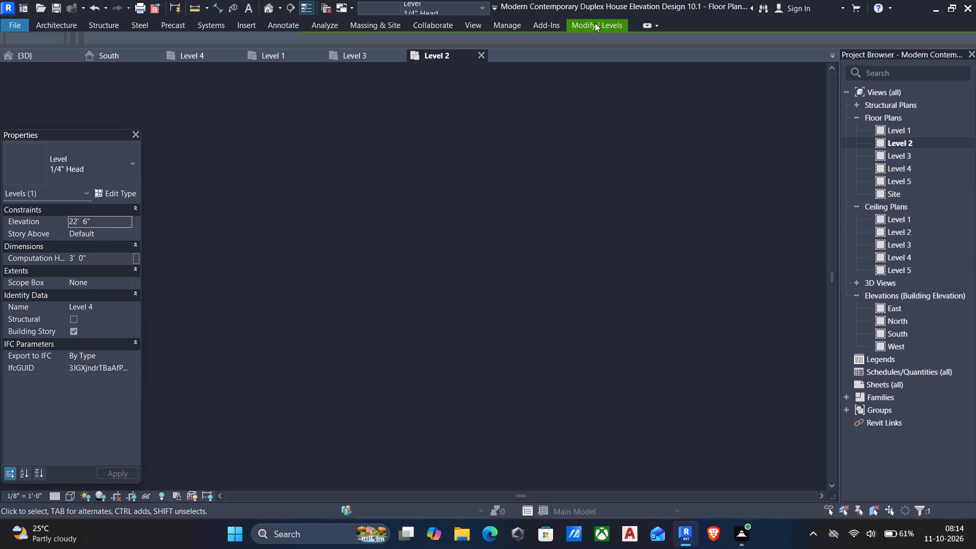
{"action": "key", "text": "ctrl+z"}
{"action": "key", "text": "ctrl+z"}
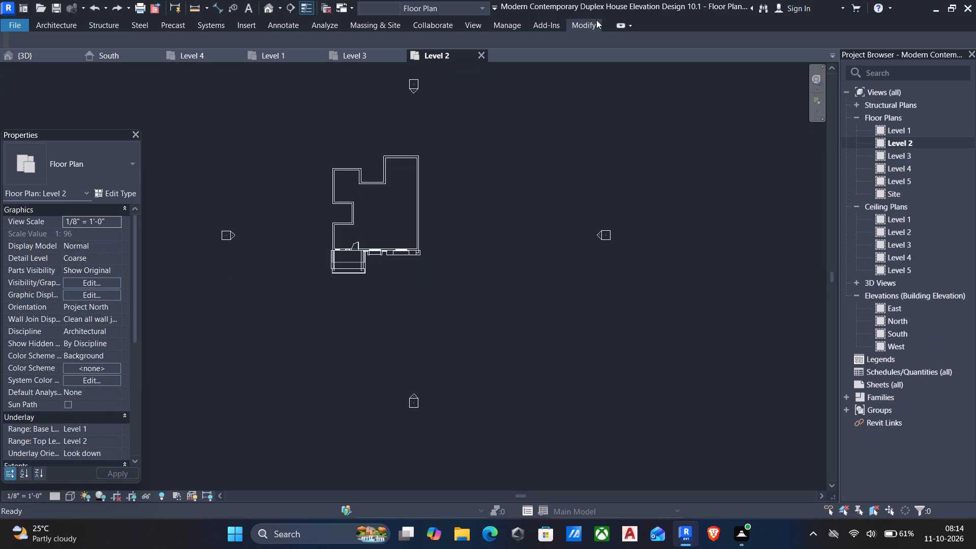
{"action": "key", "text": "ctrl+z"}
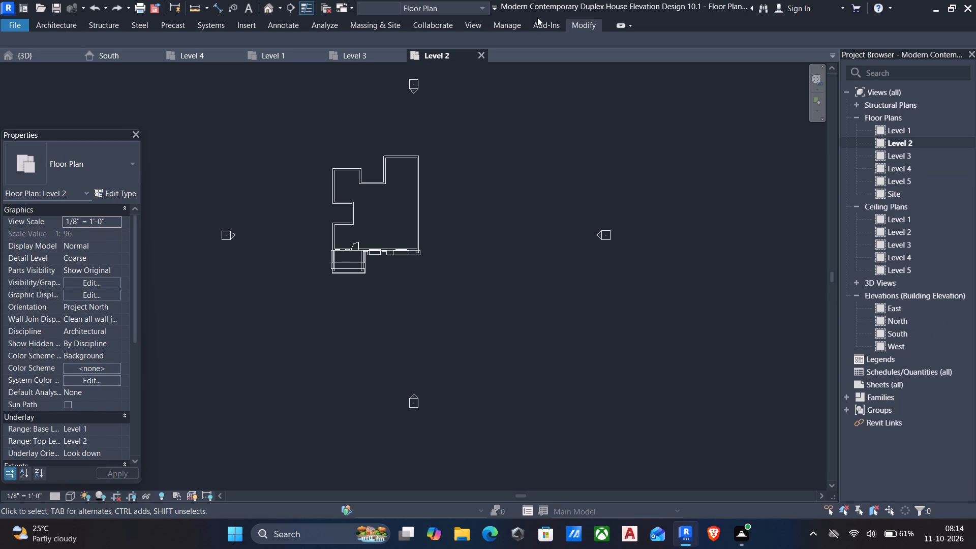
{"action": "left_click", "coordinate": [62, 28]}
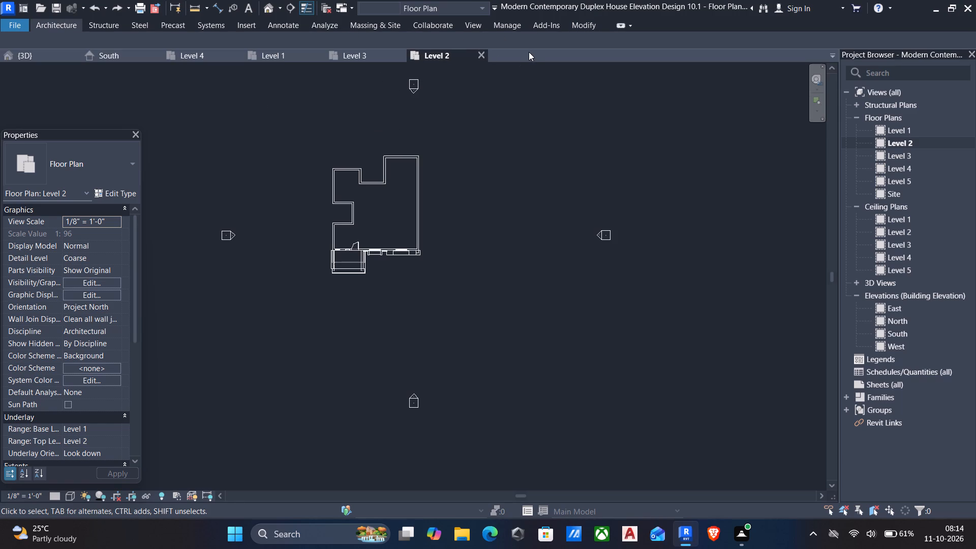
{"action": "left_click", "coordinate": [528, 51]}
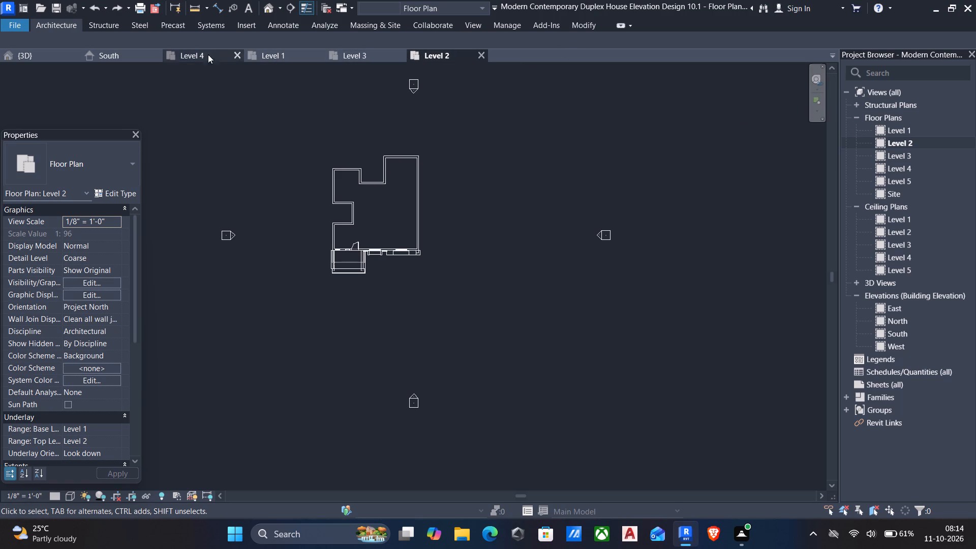
Switch to the 3D view and restore the ribbon to its full display with all the architecture tools.
{"action": "left_click", "coordinate": [34, 57]}
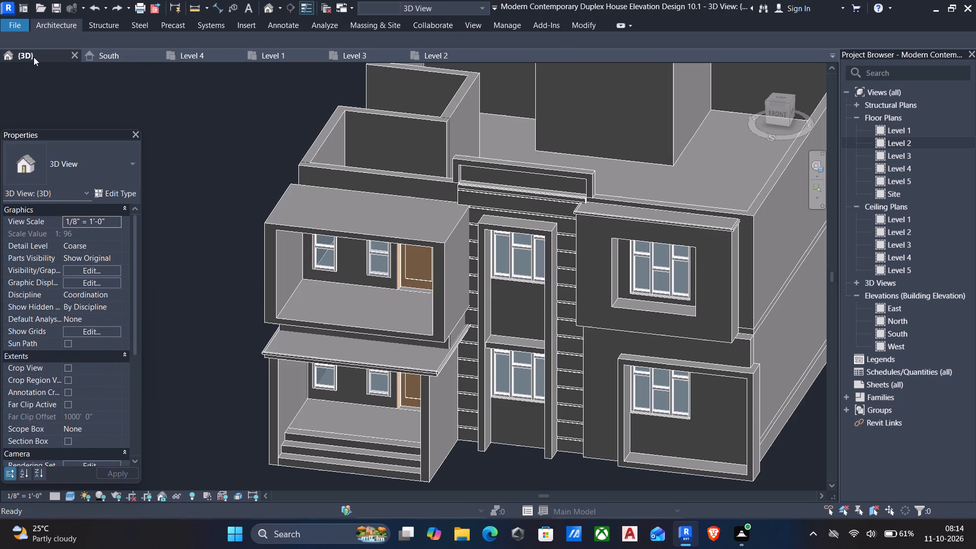
{"action": "scroll", "coordinate": [352, 180], "scroll_direction": "down", "scroll_amount": 6}
{"action": "left_click", "coordinate": [53, 26]}
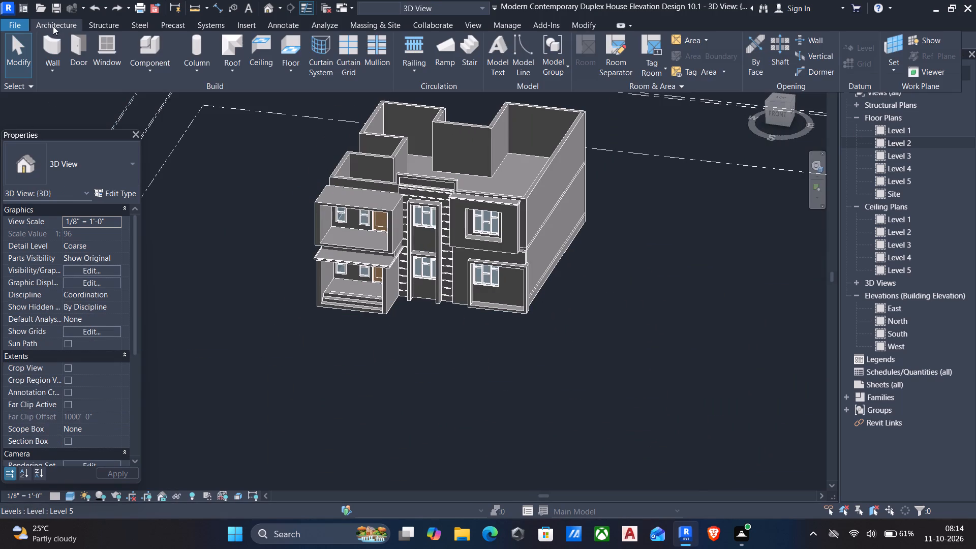
{"action": "middle_click_drag", "start_coordinate": [315, 144], "coordinate": [334, 230]}
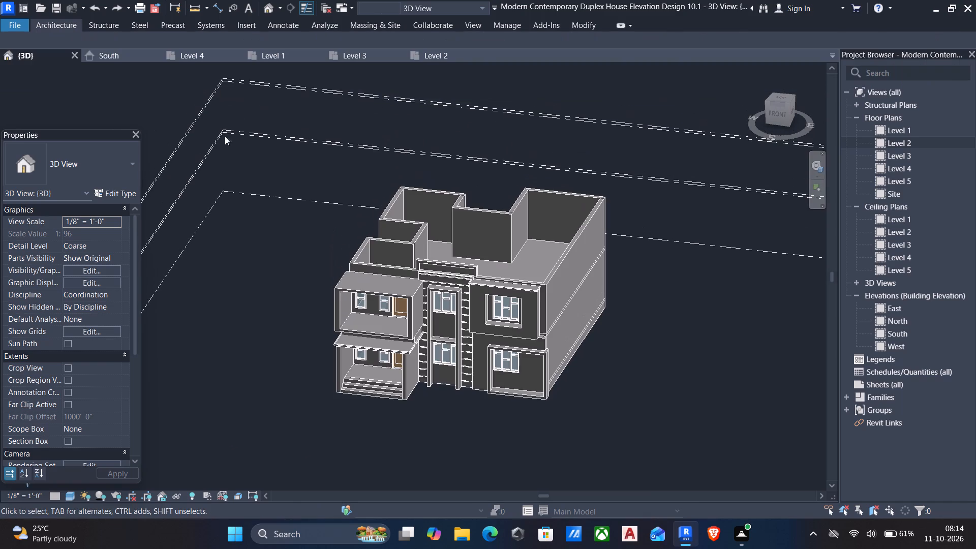
{"action": "double_click", "coordinate": [56, 22]}
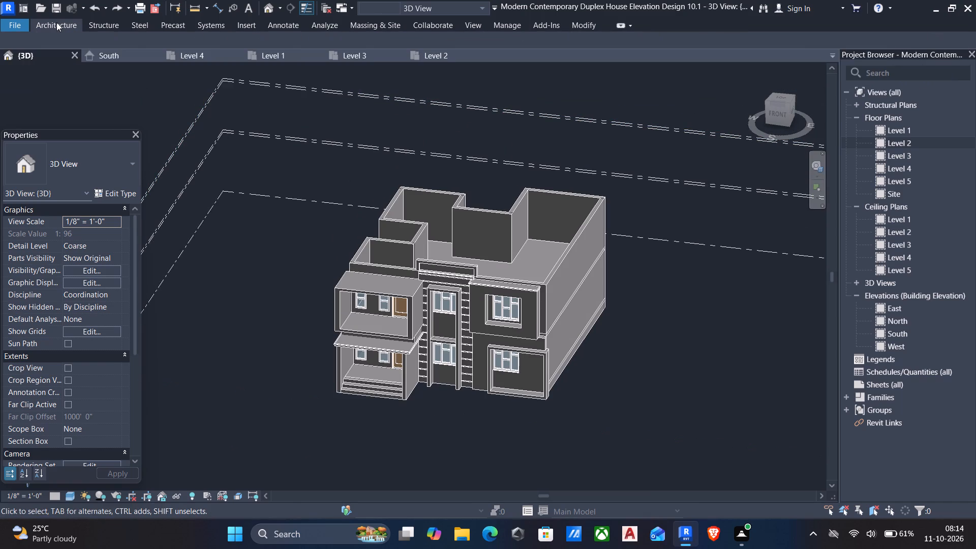
{"action": "double_click", "coordinate": [56, 22]}
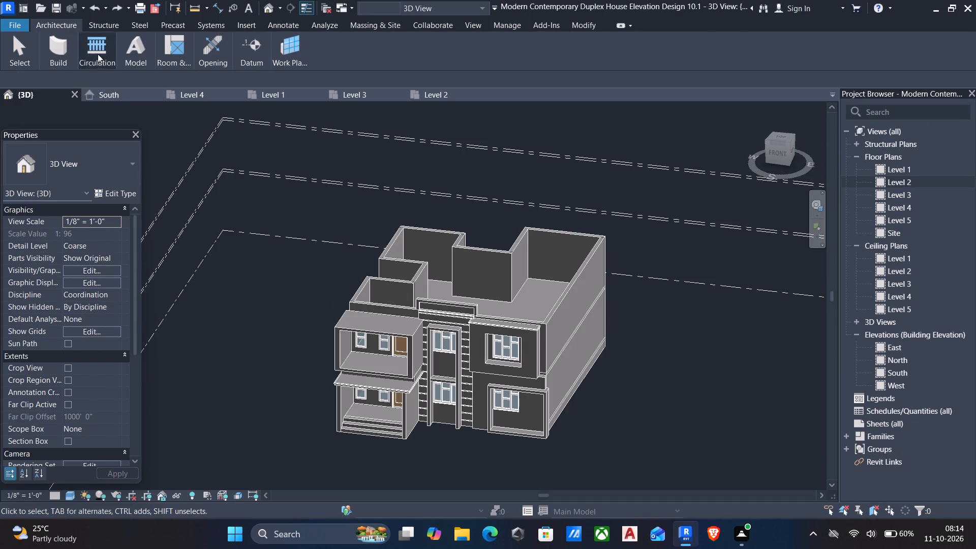
{"action": "left_click", "coordinate": [59, 25]}
{"action": "double_click", "coordinate": [59, 25]}
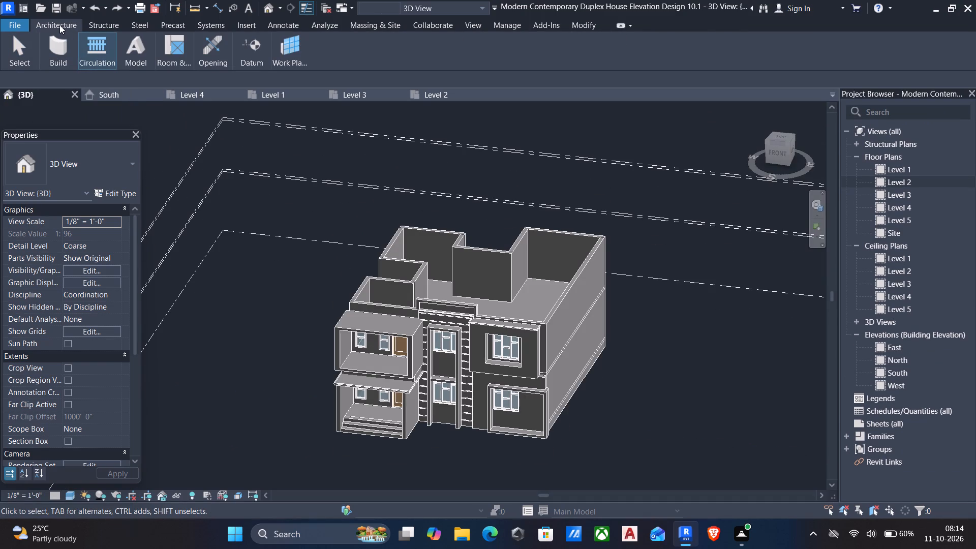
{"action": "double_click", "coordinate": [59, 25]}
{"action": "double_click", "coordinate": [59, 25]}
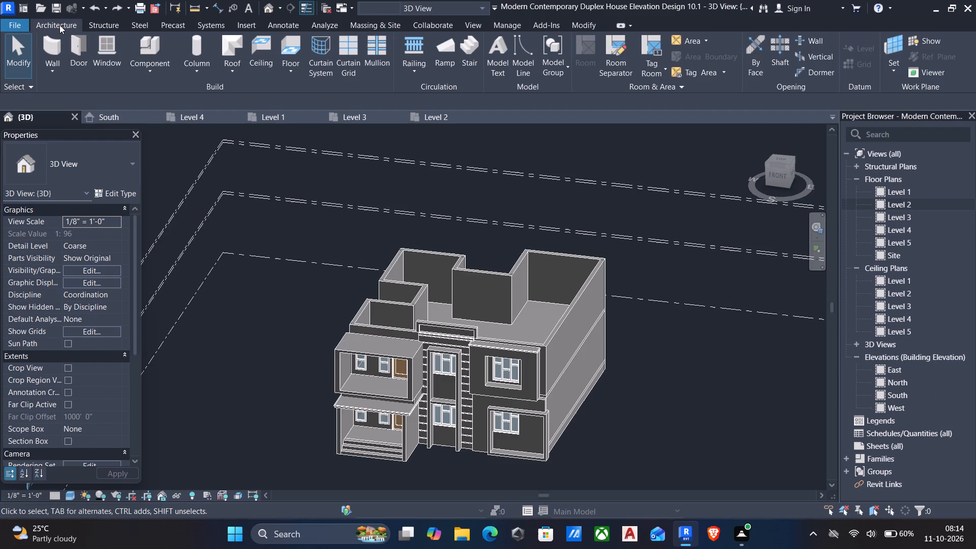
{"action": "scroll", "coordinate": [329, 259], "scroll_direction": "down", "scroll_amount": 1}
{"action": "middle_click_drag", "start_coordinate": [392, 368], "coordinate": [422, 319]}
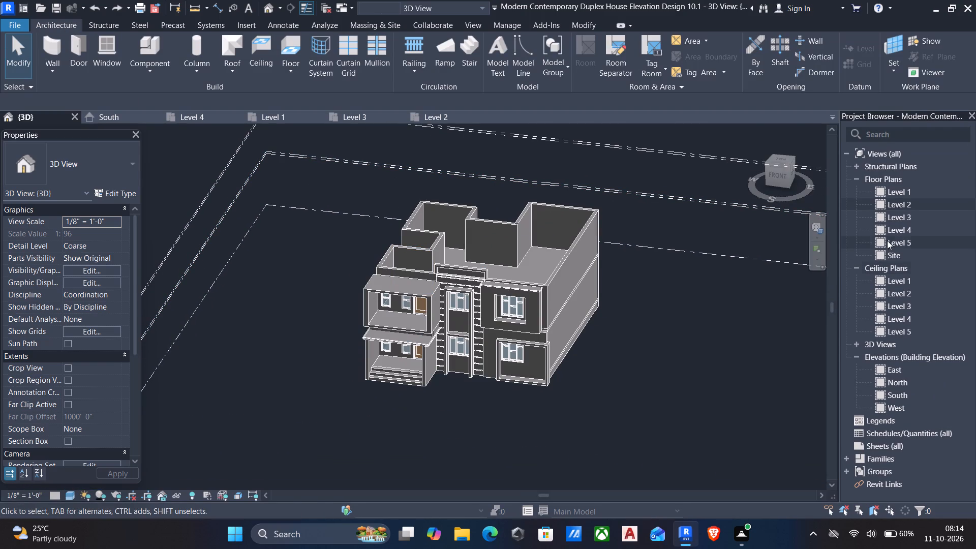
Open the Level 4 floor plan and set the base level of its underlay range to Level 2.
{"action": "double_click", "coordinate": [914, 219]}
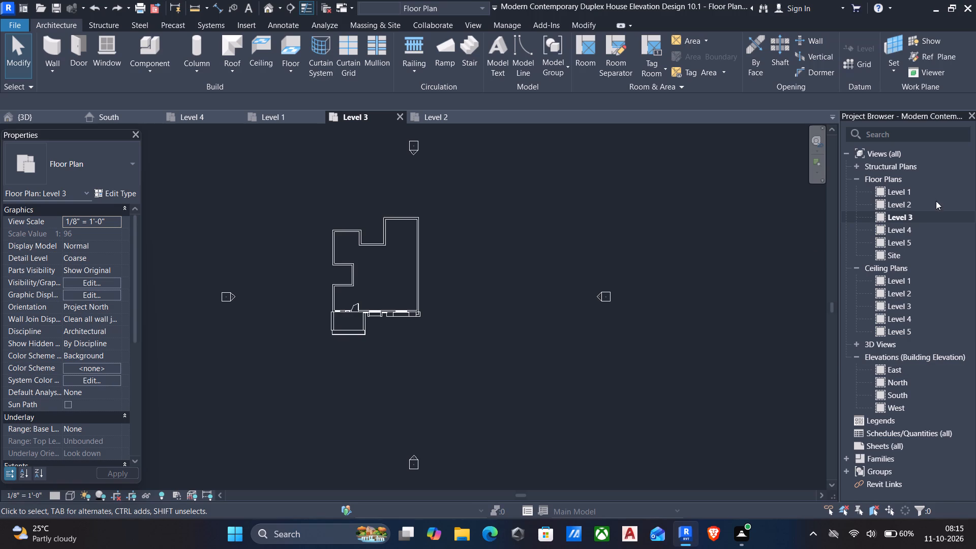
{"action": "double_click", "coordinate": [902, 227]}
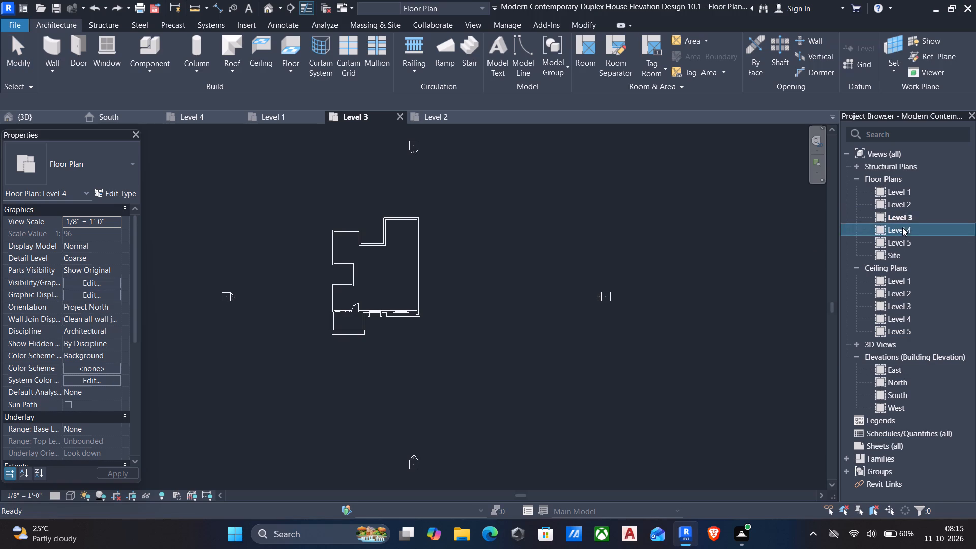
{"action": "left_click", "coordinate": [99, 428]}
{"action": "left_click", "coordinate": [114, 429]}
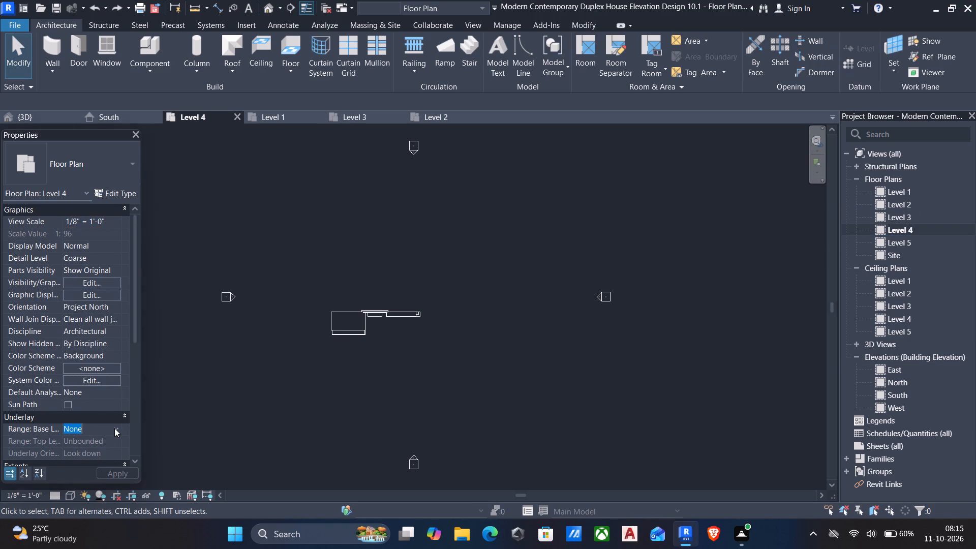
{"action": "left_click", "coordinate": [81, 459]}
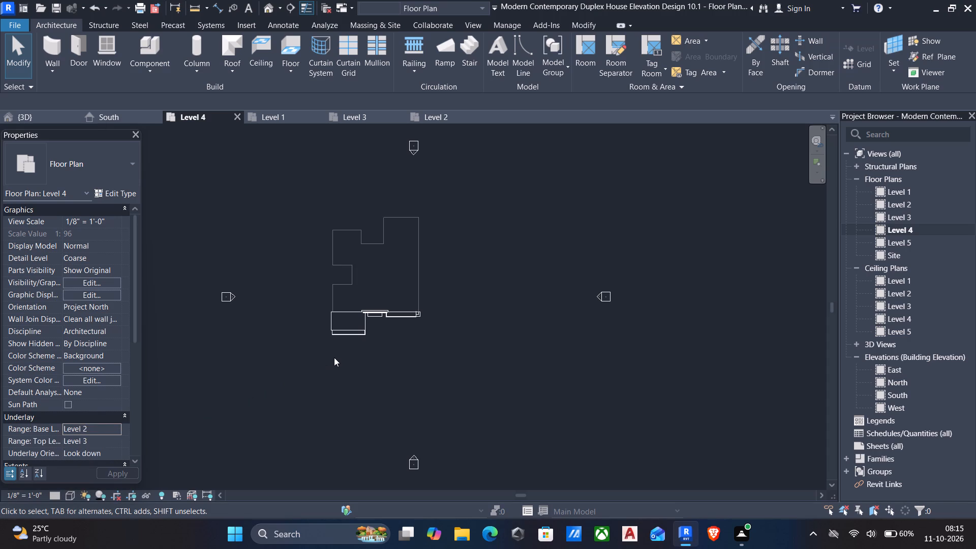
Start the Wall command in rectangle mode on the Level 4 plan, near the east end of the front facade.
{"action": "scroll", "coordinate": [352, 313], "scroll_direction": "up", "scroll_amount": 5}
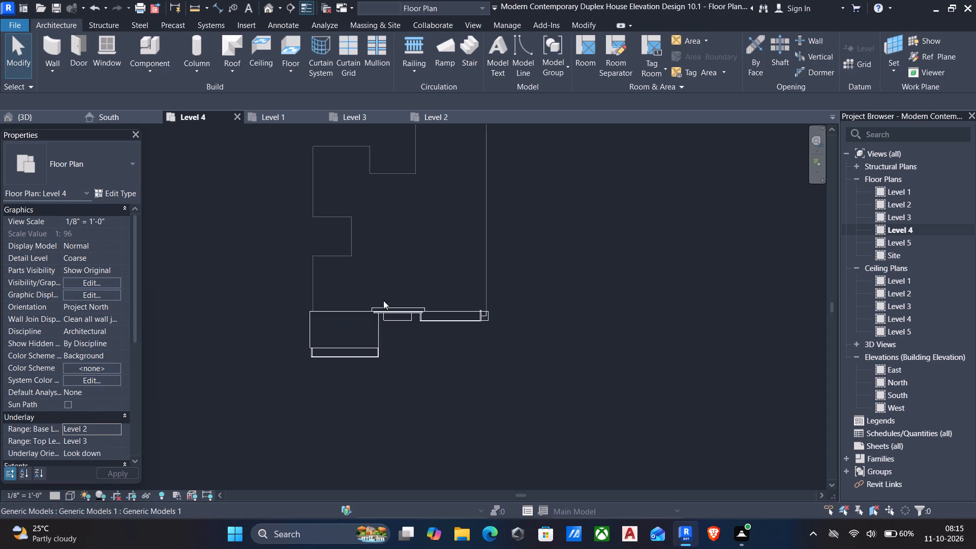
{"action": "scroll", "coordinate": [476, 294], "scroll_direction": "up", "scroll_amount": 4}
{"action": "type", "text": "wa"}
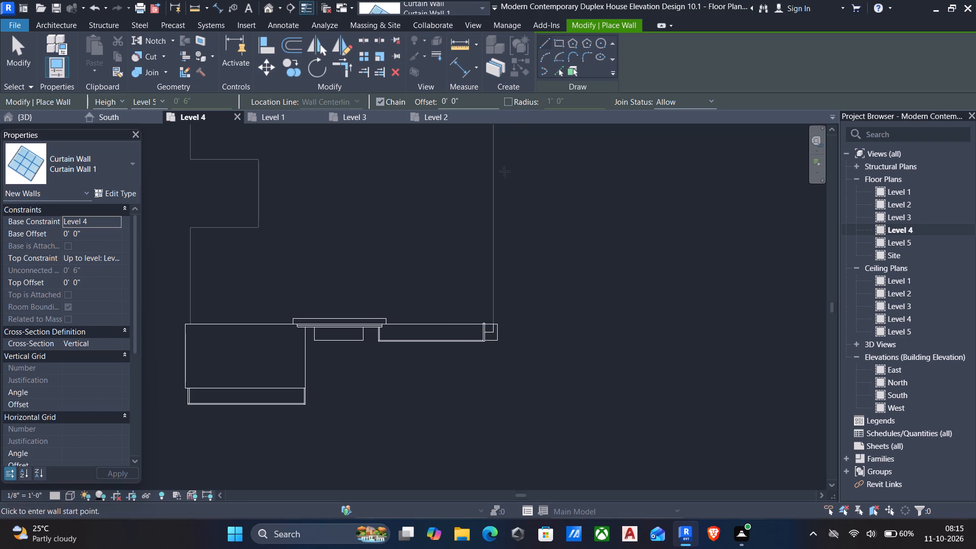
{"action": "left_click", "coordinate": [557, 40]}
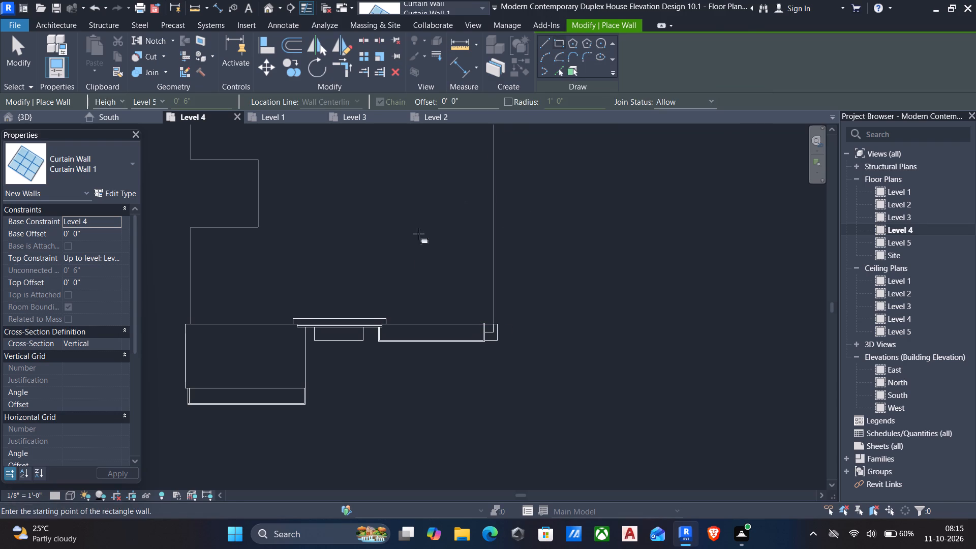
{"action": "scroll", "coordinate": [475, 323], "scroll_direction": "up", "scroll_amount": 5}
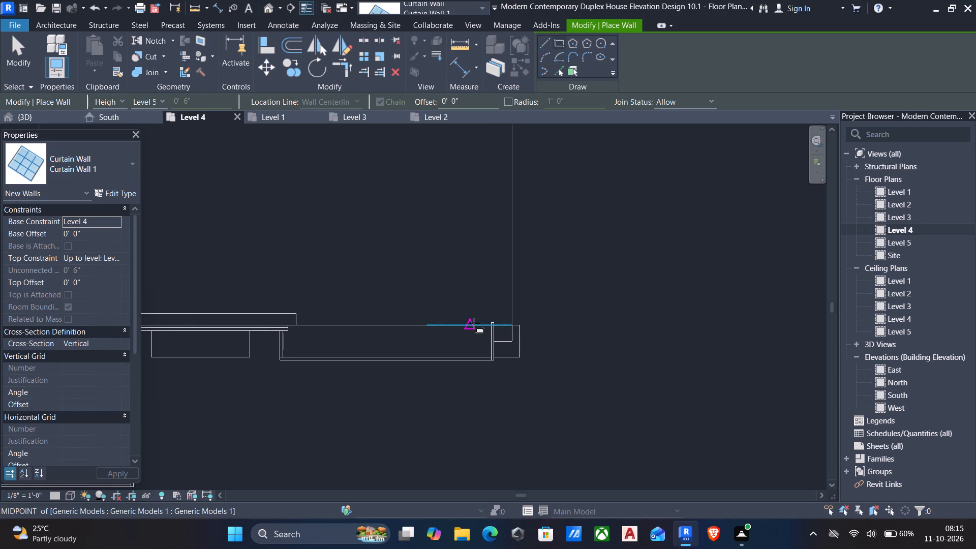
{"action": "scroll", "coordinate": [478, 323], "scroll_direction": "up", "scroll_amount": 6}
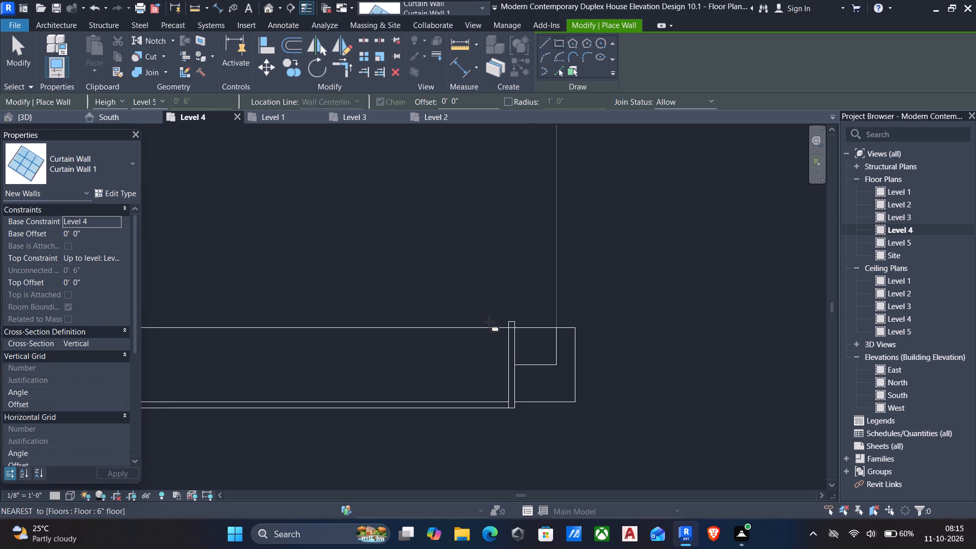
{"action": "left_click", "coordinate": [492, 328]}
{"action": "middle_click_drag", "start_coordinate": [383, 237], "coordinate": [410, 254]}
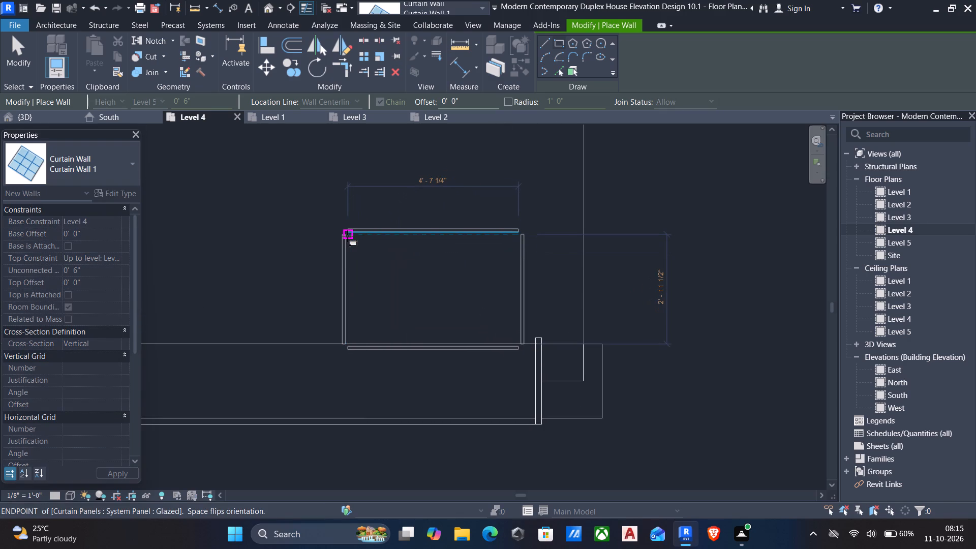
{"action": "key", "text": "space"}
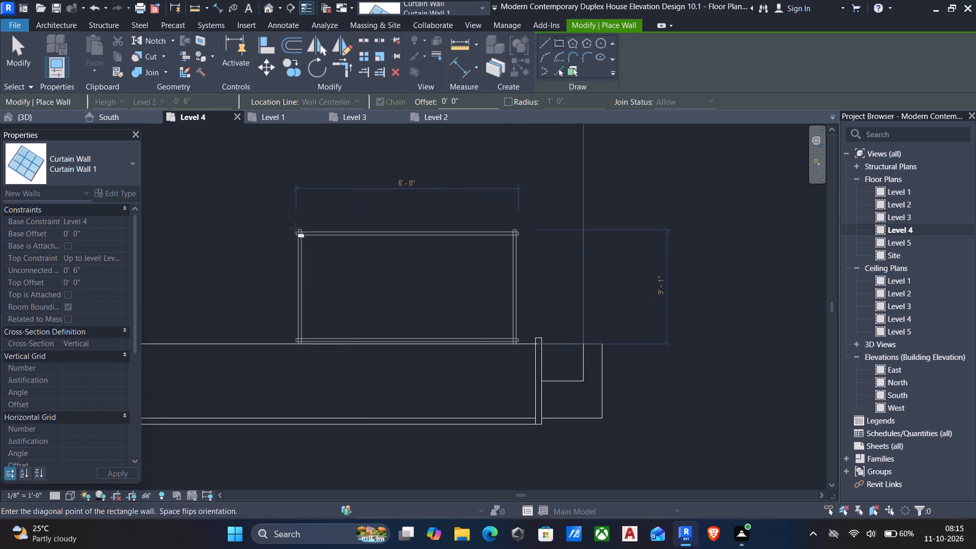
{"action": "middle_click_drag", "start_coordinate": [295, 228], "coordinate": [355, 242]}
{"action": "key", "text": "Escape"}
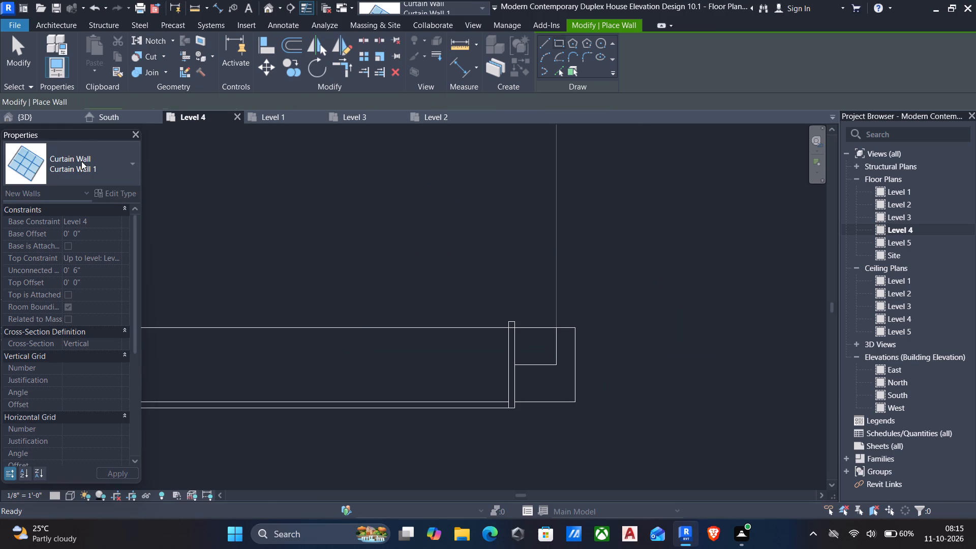
Change the type of the new walls to the Basic Wall 4.5" wall.
{"action": "left_click", "coordinate": [90, 165]}
{"action": "scroll", "coordinate": [87, 246], "scroll_direction": "up", "scroll_amount": 15}
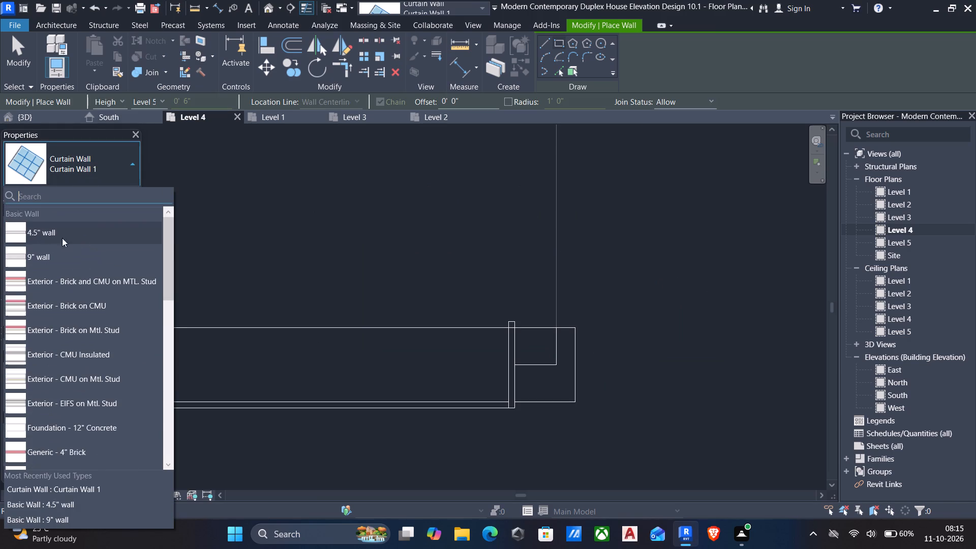
{"action": "left_click", "coordinate": [42, 232]}
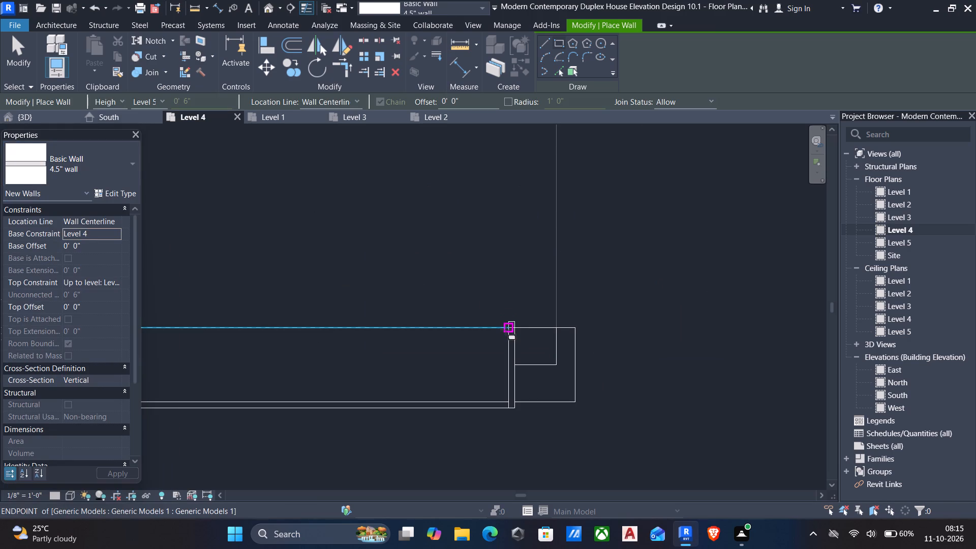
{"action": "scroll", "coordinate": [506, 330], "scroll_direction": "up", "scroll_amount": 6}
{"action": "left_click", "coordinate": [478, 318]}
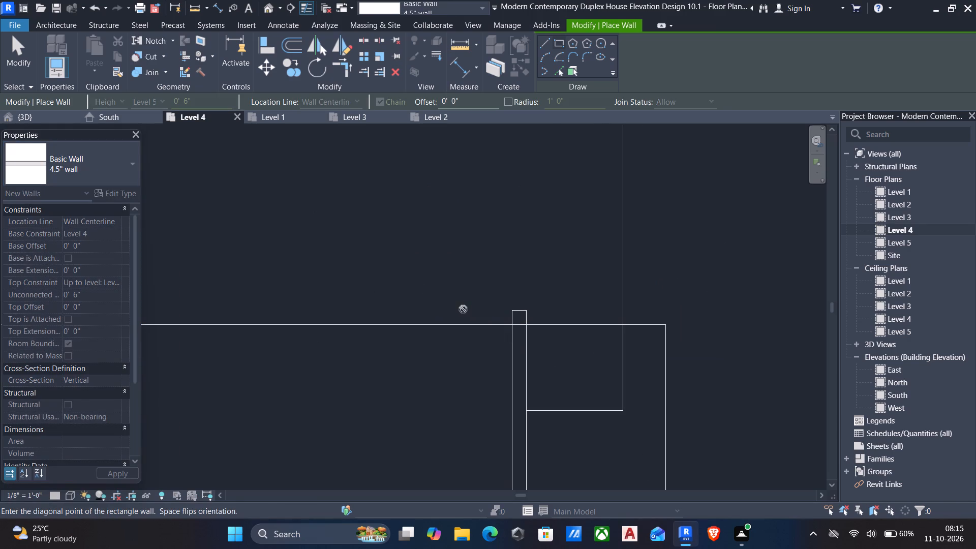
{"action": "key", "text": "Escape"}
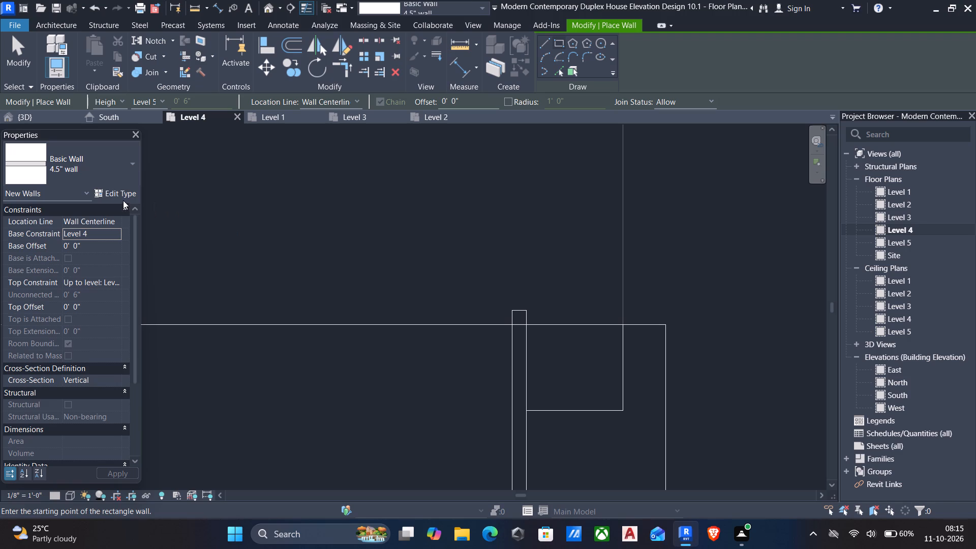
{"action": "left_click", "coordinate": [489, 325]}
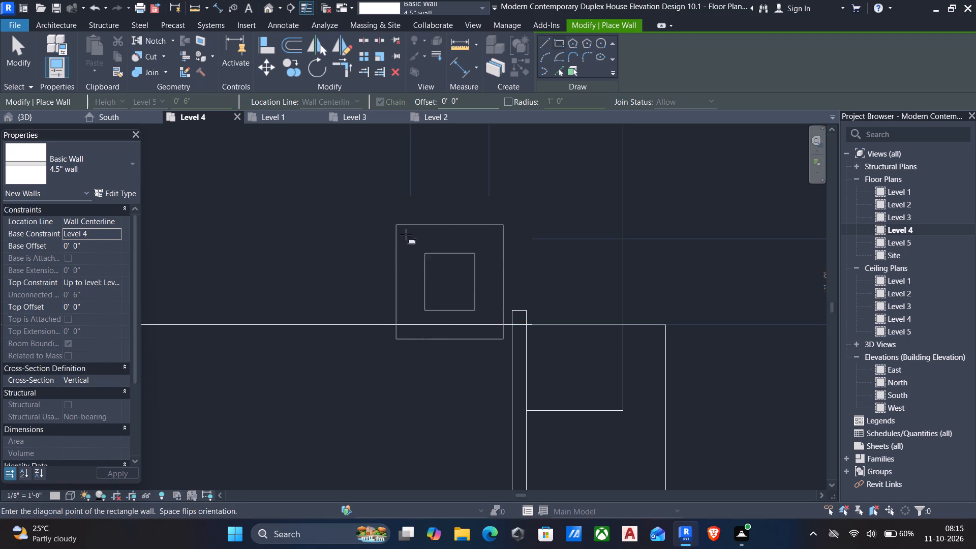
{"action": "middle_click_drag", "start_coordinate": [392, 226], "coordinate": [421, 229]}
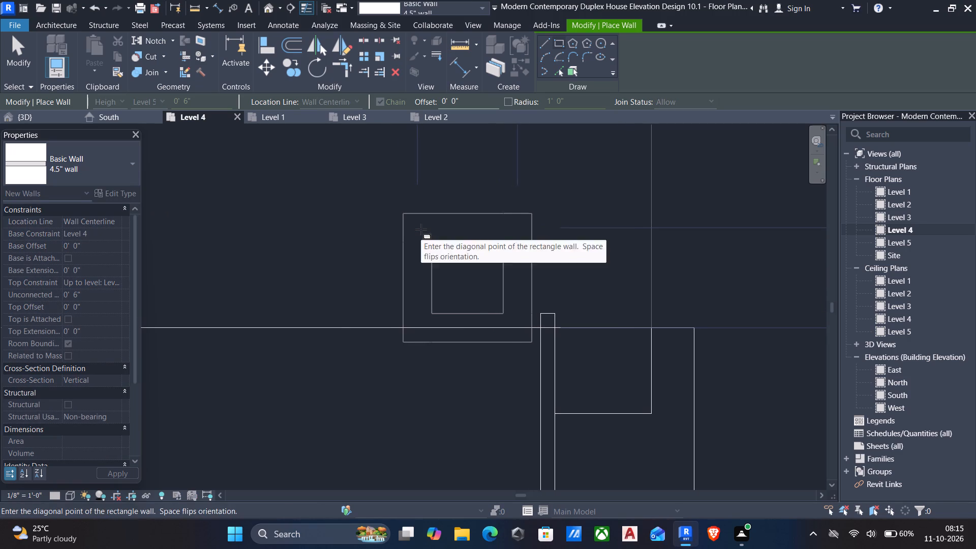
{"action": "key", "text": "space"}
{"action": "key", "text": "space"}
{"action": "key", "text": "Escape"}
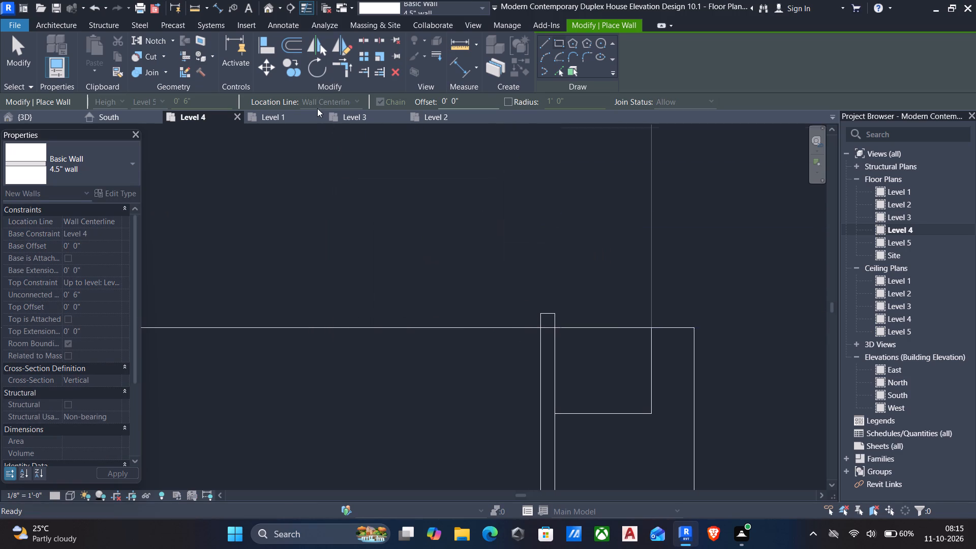
Set the location line of the new 4.5" walls to Finish Face: Exterior.
{"action": "left_click", "coordinate": [325, 102]}
{"action": "left_click", "coordinate": [326, 136]}
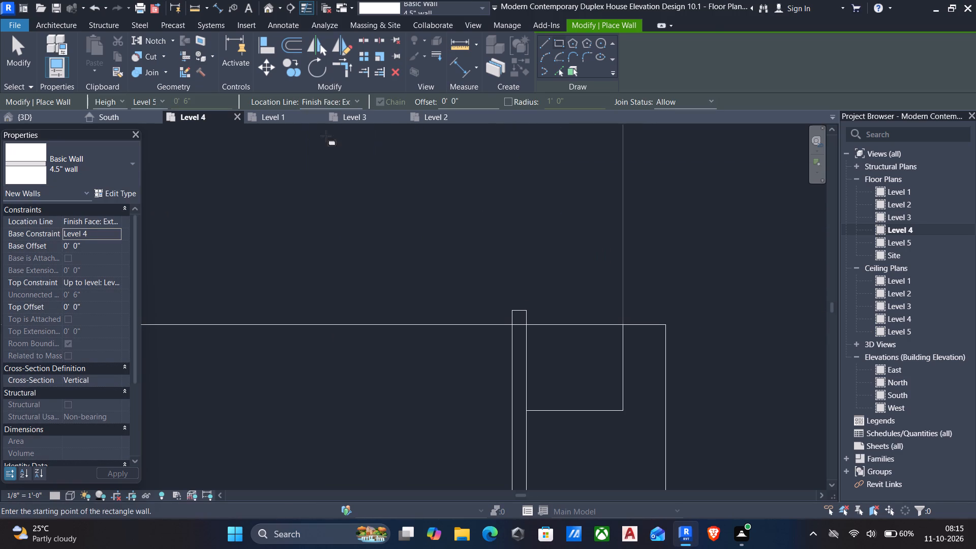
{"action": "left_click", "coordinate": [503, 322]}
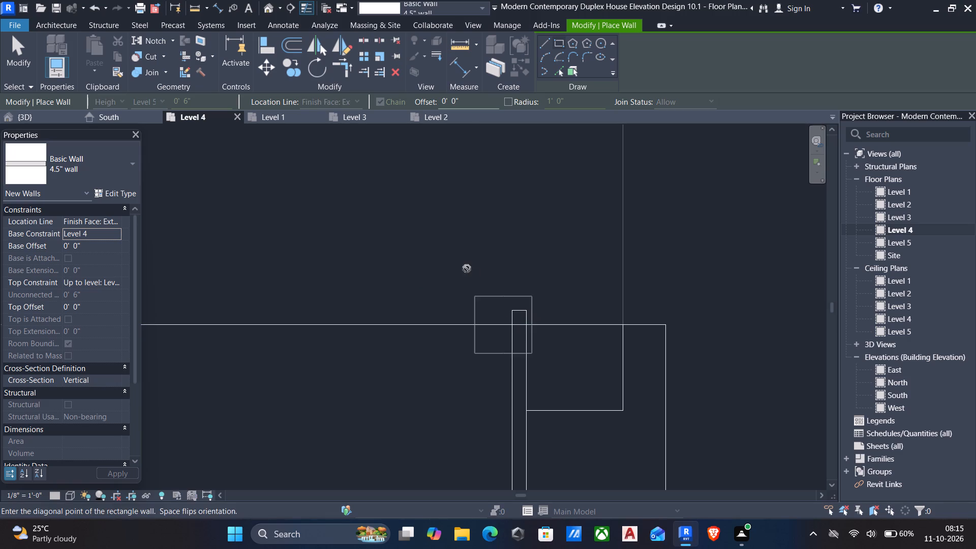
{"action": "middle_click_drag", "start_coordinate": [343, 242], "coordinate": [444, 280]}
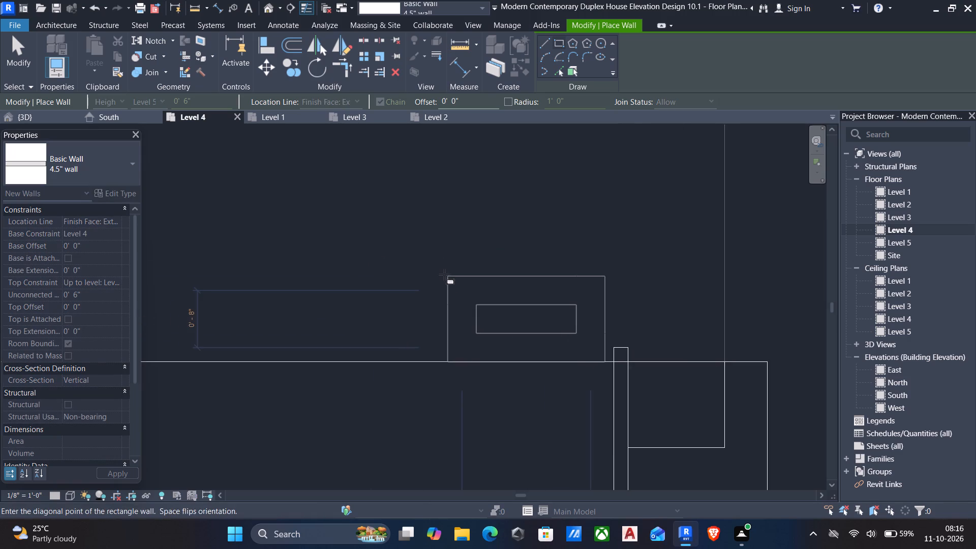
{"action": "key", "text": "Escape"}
Draw a rectangle of 4.5" walls about 11'-4" by 7'-11" behind the front edge at the facade's east end on Level 4.
{"action": "left_click", "coordinate": [476, 323]}
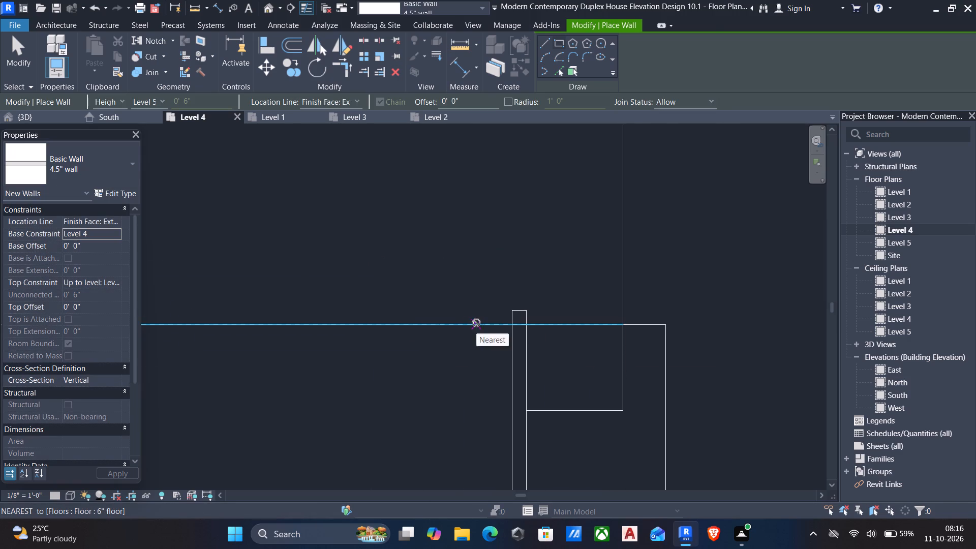
{"action": "middle_click_drag", "start_coordinate": [385, 267], "coordinate": [518, 321]}
{"action": "scroll", "coordinate": [511, 318], "scroll_direction": "down", "scroll_amount": 4}
{"action": "middle_click_drag", "start_coordinate": [394, 248], "coordinate": [561, 314]}
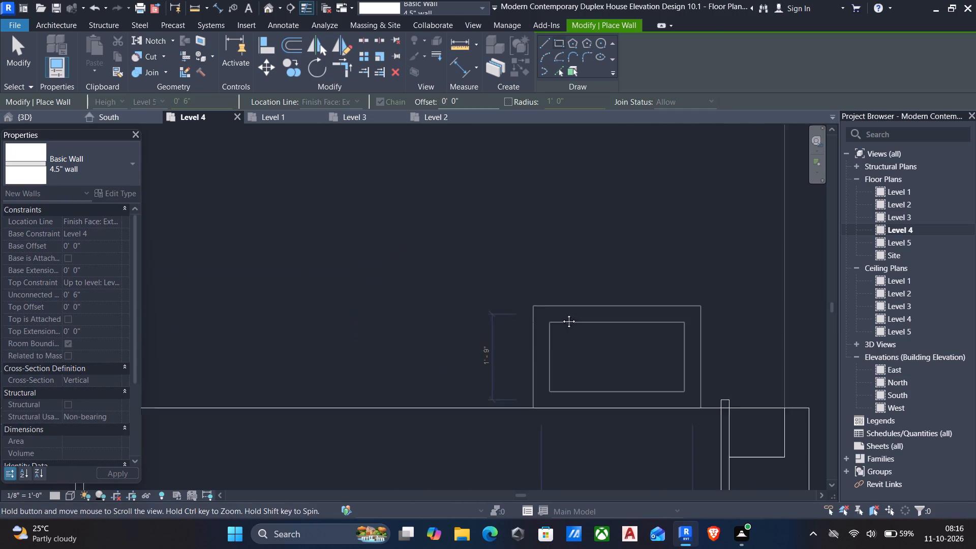
{"action": "middle_click_drag", "start_coordinate": [561, 314], "coordinate": [581, 319]}
{"action": "scroll", "coordinate": [556, 327], "scroll_direction": "down", "scroll_amount": 5}
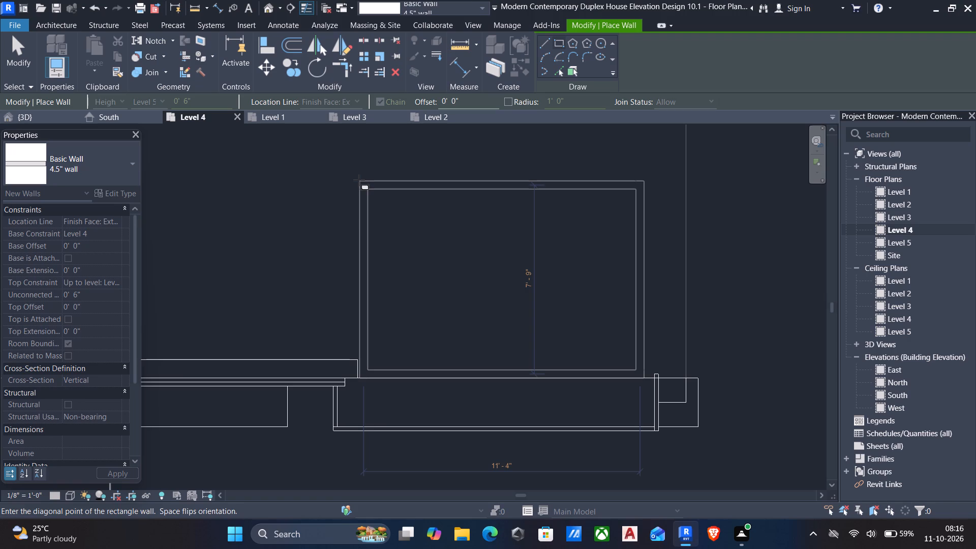
{"action": "scroll", "coordinate": [359, 180], "scroll_direction": "up", "scroll_amount": 5}
{"action": "scroll", "coordinate": [357, 180], "scroll_direction": "down", "scroll_amount": 6}
{"action": "middle_click_drag", "start_coordinate": [357, 180], "coordinate": [362, 169]}
{"action": "scroll", "coordinate": [362, 169], "scroll_direction": "up", "scroll_amount": 2}
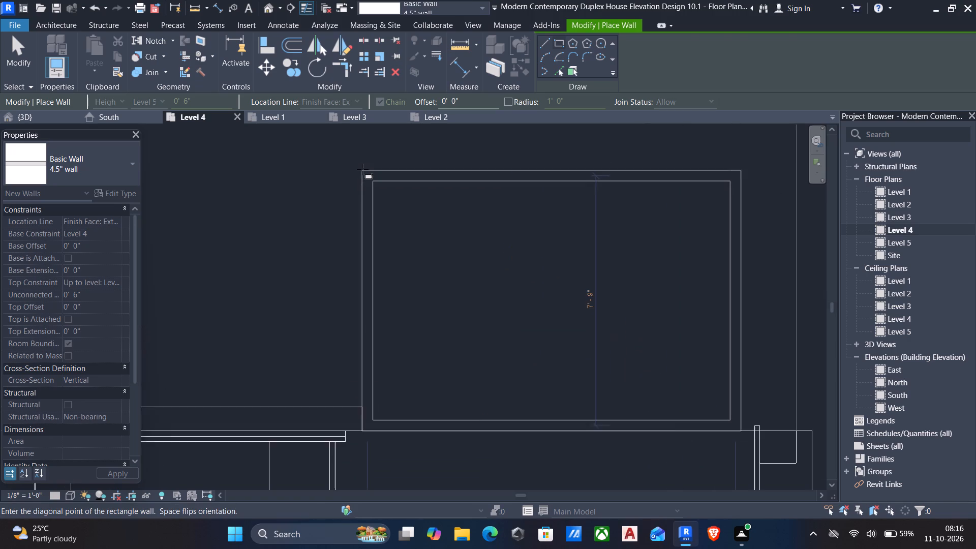
{"action": "scroll", "coordinate": [362, 169], "scroll_direction": "up", "scroll_amount": 3}
{"action": "scroll", "coordinate": [365, 168], "scroll_direction": "down", "scroll_amount": 4}
{"action": "middle_click_drag", "start_coordinate": [365, 168], "coordinate": [370, 152]}
{"action": "scroll", "coordinate": [371, 149], "scroll_direction": "up", "scroll_amount": 3}
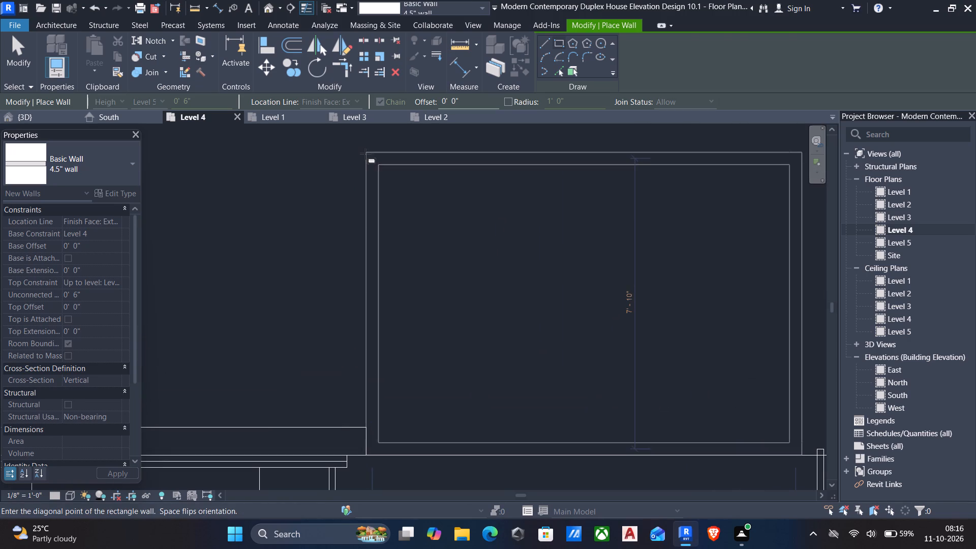
{"action": "left_click", "coordinate": [365, 149]}
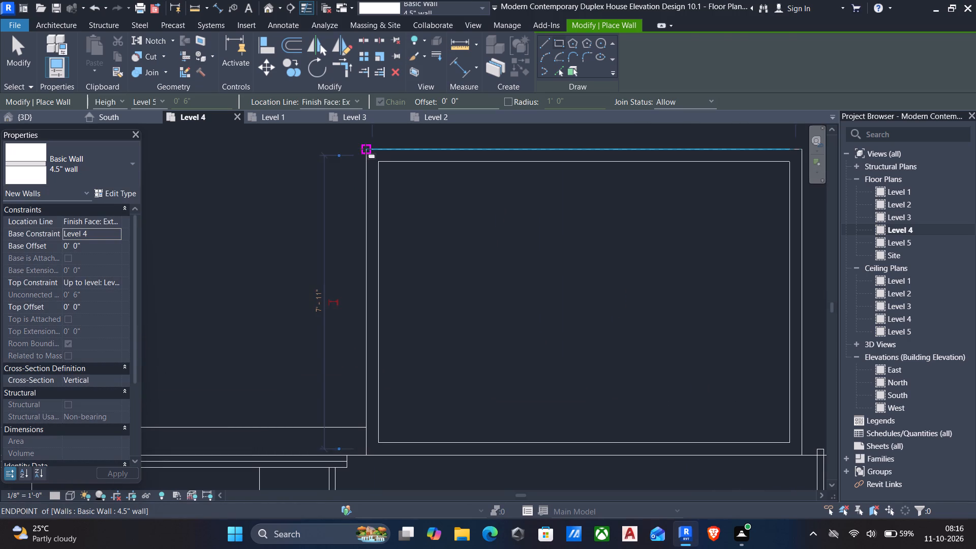
{"action": "scroll", "coordinate": [405, 184], "scroll_direction": "down", "scroll_amount": 4}
{"action": "key", "text": "Escape"}
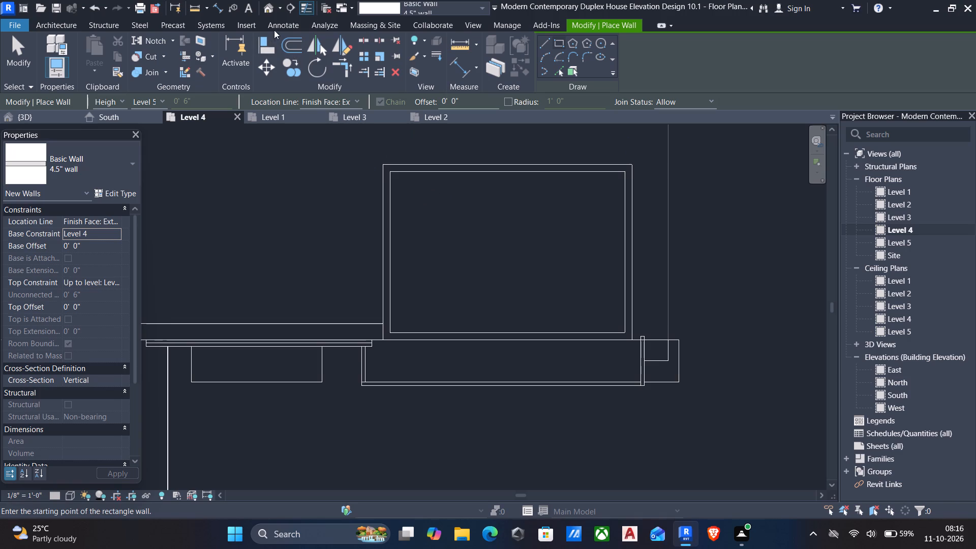
In the 3D view, select the chain of four new rectangular 4.5" walls and set their top offset to 4'.
{"action": "left_click", "coordinate": [270, 9]}
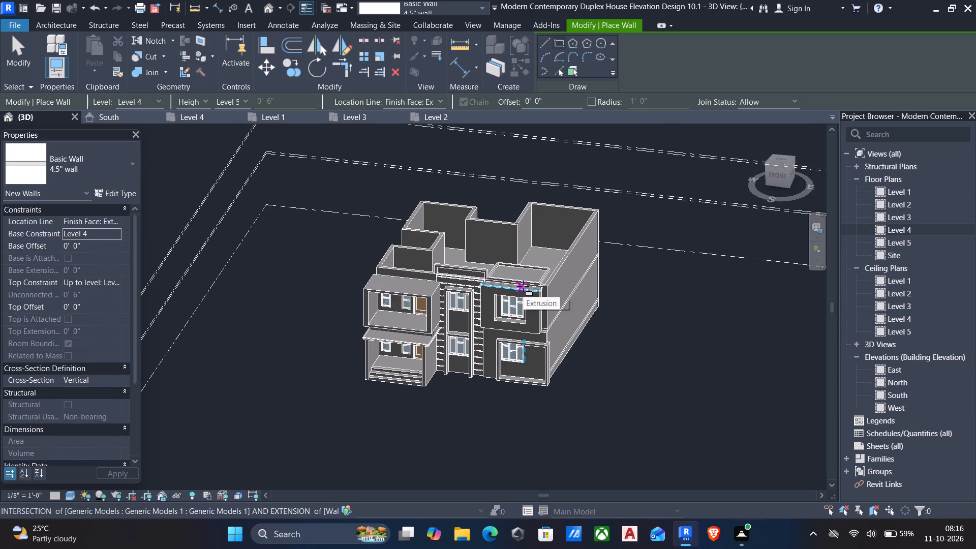
{"action": "key", "text": "Escape"}
{"action": "scroll", "coordinate": [536, 282], "scroll_direction": "up", "scroll_amount": 5}
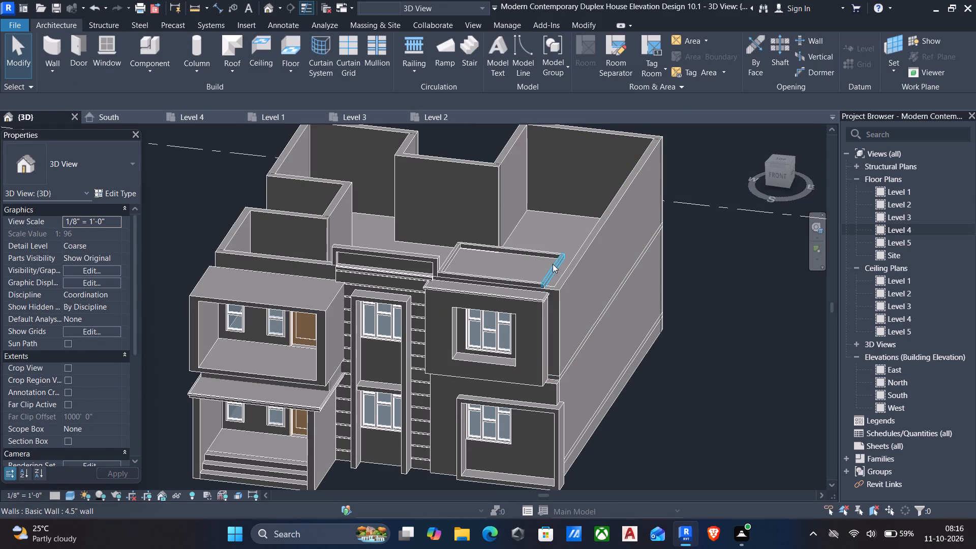
{"action": "left_click", "coordinate": [554, 267]}
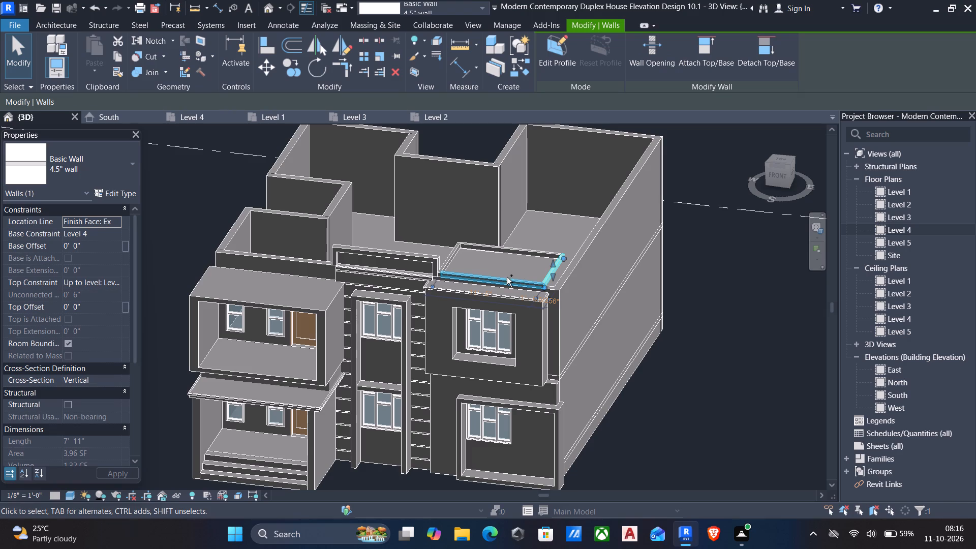
{"action": "key", "text": "Tab"}
{"action": "key", "text": "Tab"}
{"action": "key", "text": "Tab"}
{"action": "key", "text": "Tab"}
{"action": "key", "text": "Tab"}
{"action": "key", "text": "Tab"}
{"action": "key", "text": "Tab"}
{"action": "key", "text": "Tab"}
{"action": "key", "text": "Tab"}
{"action": "key", "text": "Tab"}
{"action": "key", "text": "Tab"}
{"action": "key", "text": "Tab"}
{"action": "key", "text": "Tab"}
{"action": "key", "text": "Tab"}
{"action": "key", "text": "Tab"}
{"action": "key", "text": "Tab"}
{"action": "key", "text": "Tab"}
{"action": "key", "text": "Tab"}
{"action": "key", "text": "Tab"}
{"action": "key", "text": "Tab"}
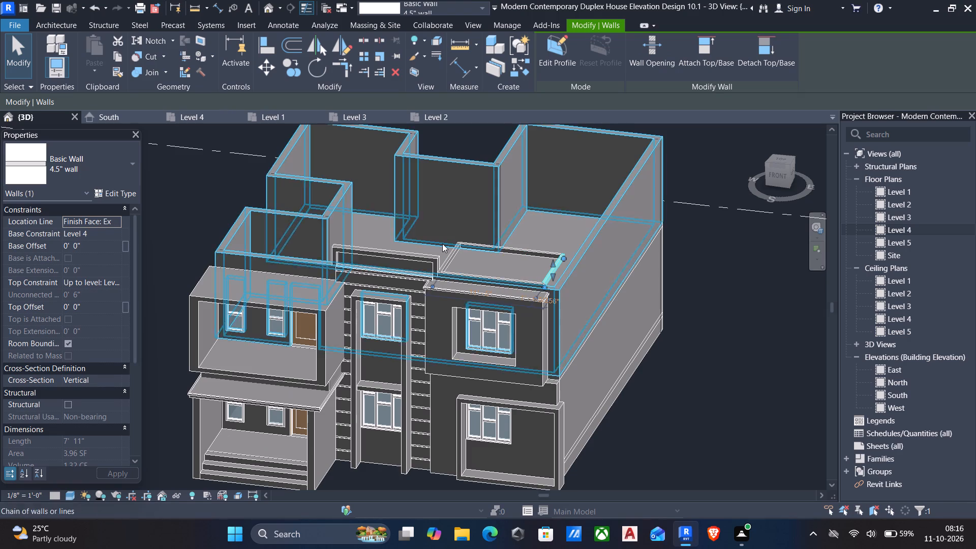
{"action": "scroll", "coordinate": [450, 250], "scroll_direction": "up", "scroll_amount": 5}
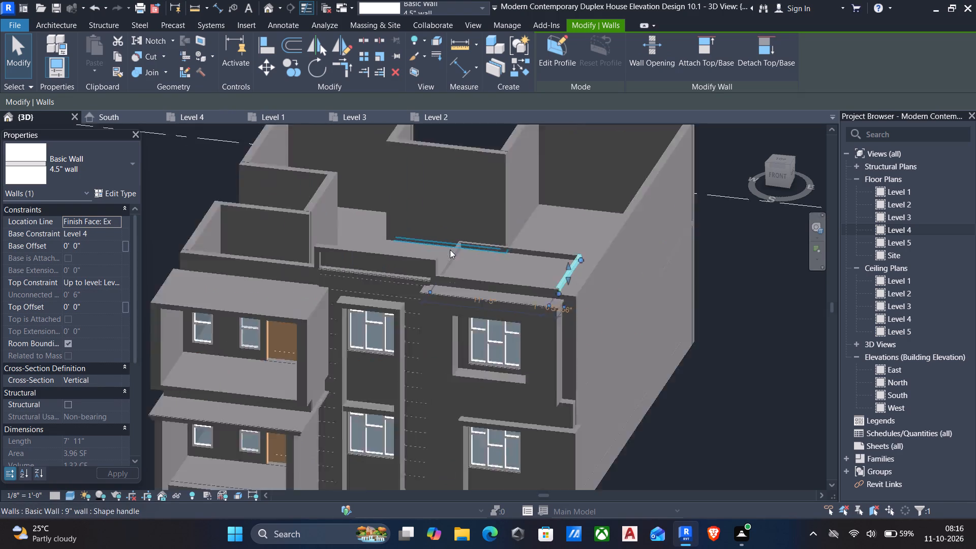
{"action": "key", "text": "Tab"}
{"action": "key", "text": "Tab"}
{"action": "key", "text": "Tab"}
{"action": "key", "text": "Tab"}
{"action": "key", "text": "Tab"}
{"action": "key", "text": "Tab"}
{"action": "key", "text": "Tab"}
{"action": "key", "text": "Tab"}
{"action": "key", "text": "Tab"}
{"action": "key", "text": "Tab"}
{"action": "key", "text": "Tab"}
{"action": "key", "text": "Tab"}
{"action": "key", "text": "Tab"}
{"action": "key", "text": "Tab"}
{"action": "key", "text": "Tab"}
{"action": "key", "text": "Tab"}
{"action": "key", "text": "Tab"}
{"action": "key", "text": "Tab"}
{"action": "key", "text": "Tab"}
{"action": "key", "text": "Tab"}
{"action": "left_click", "coordinate": [502, 243]}
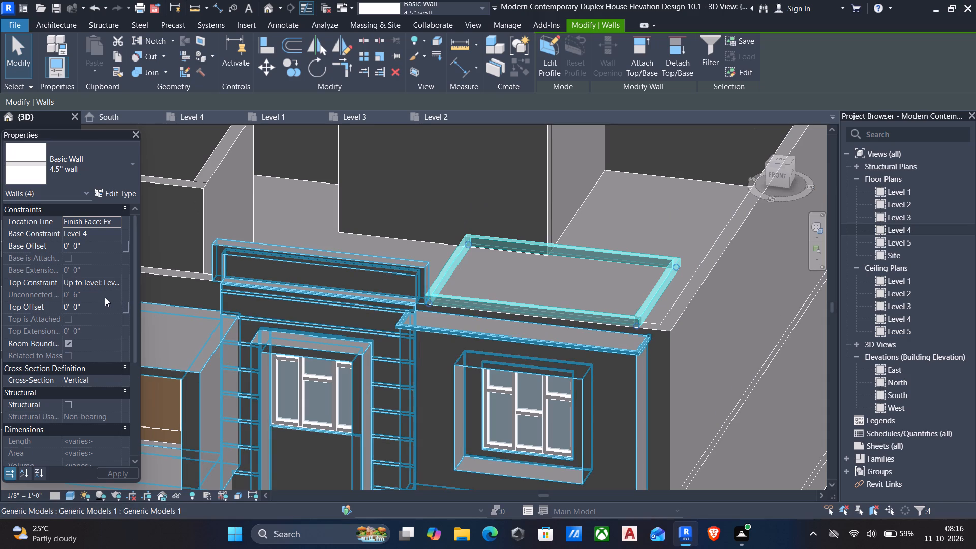
{"action": "left_click", "coordinate": [117, 305]}
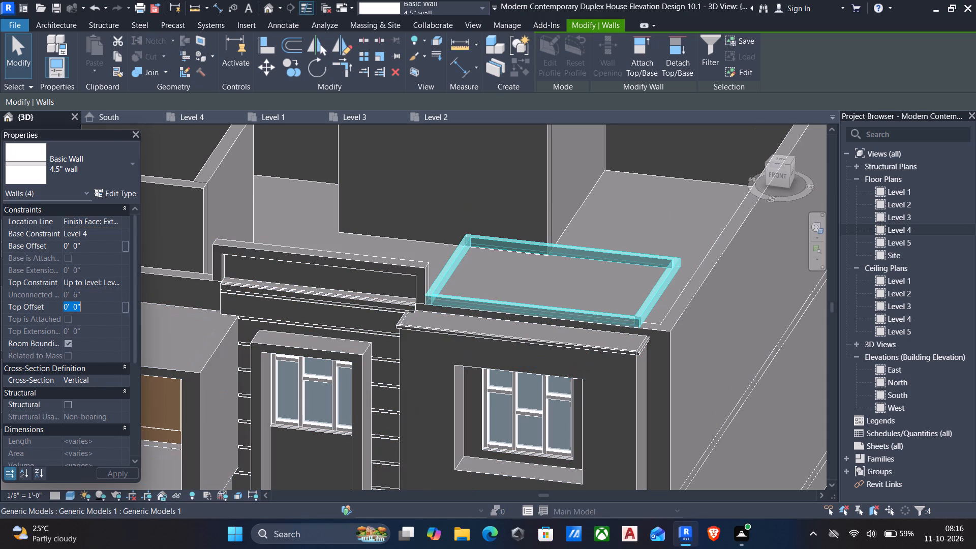
{"action": "type", "text": "4'"}
{"action": "key", "text": "Return"}
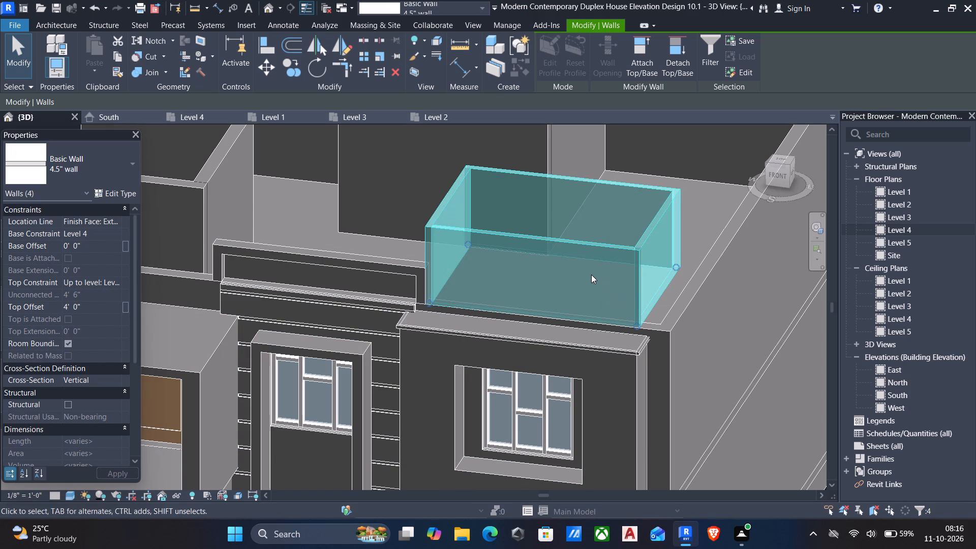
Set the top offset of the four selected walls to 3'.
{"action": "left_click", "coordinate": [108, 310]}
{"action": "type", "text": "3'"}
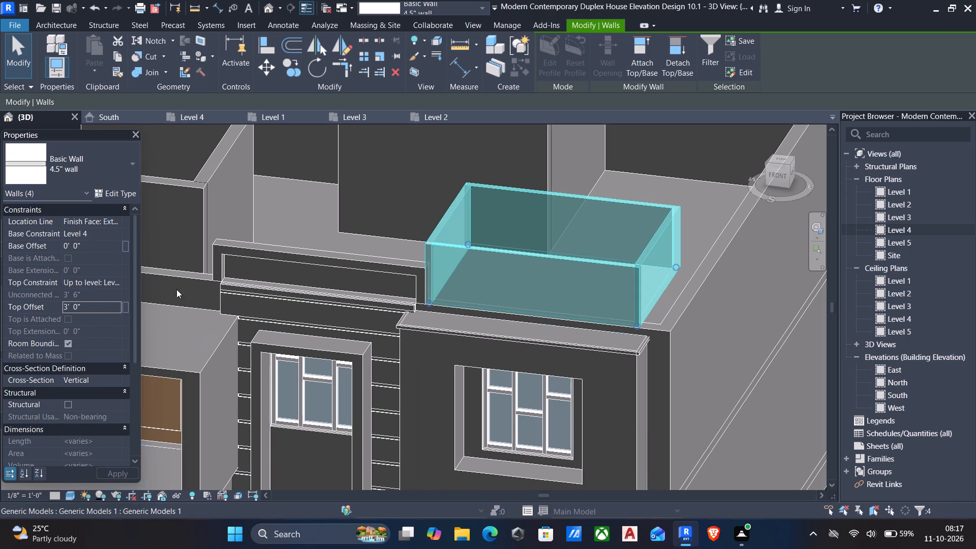
Set the top offset of the four selected walls to 2' and clear the selection.
{"action": "left_click", "coordinate": [112, 308]}
{"action": "type", "text": "2'"}
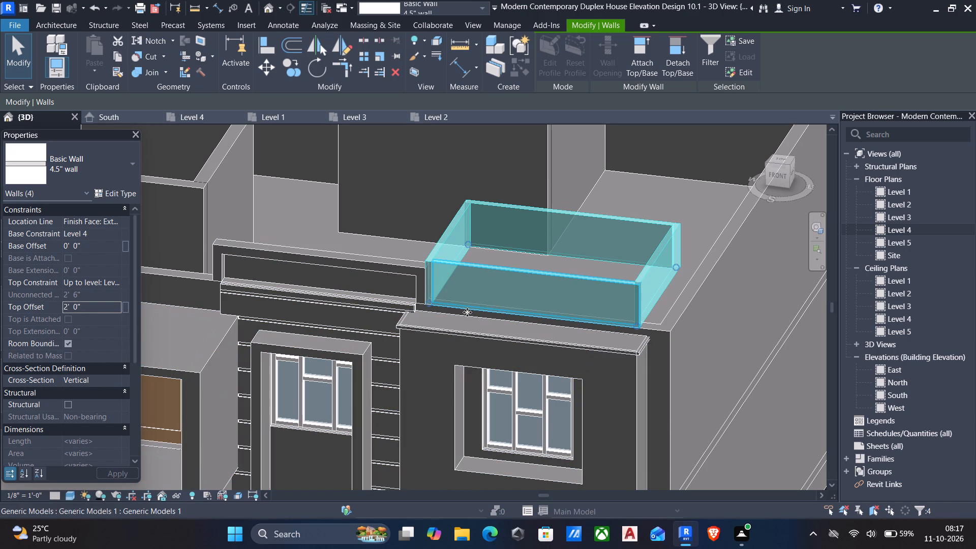
{"action": "key", "text": "Escape"}
Examine the front facade and its roofline, including the raised rectangular walls, from the front in the 3D view.
{"action": "middle_click_drag", "start_coordinate": [418, 318], "coordinate": [461, 222], "text": "shift"}
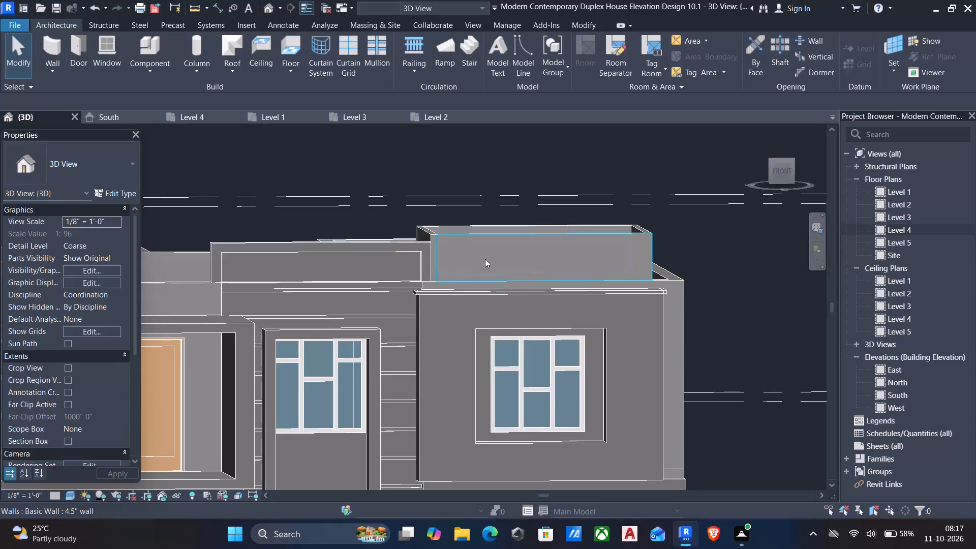
{"action": "middle_click_drag", "start_coordinate": [485, 259], "coordinate": [531, 330]}
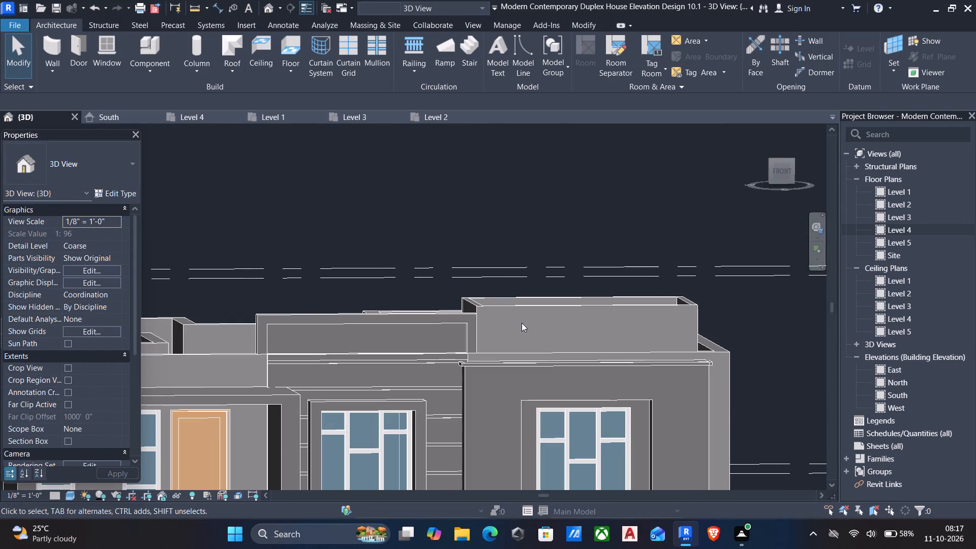
{"action": "middle_click_drag", "start_coordinate": [385, 325], "coordinate": [478, 350]}
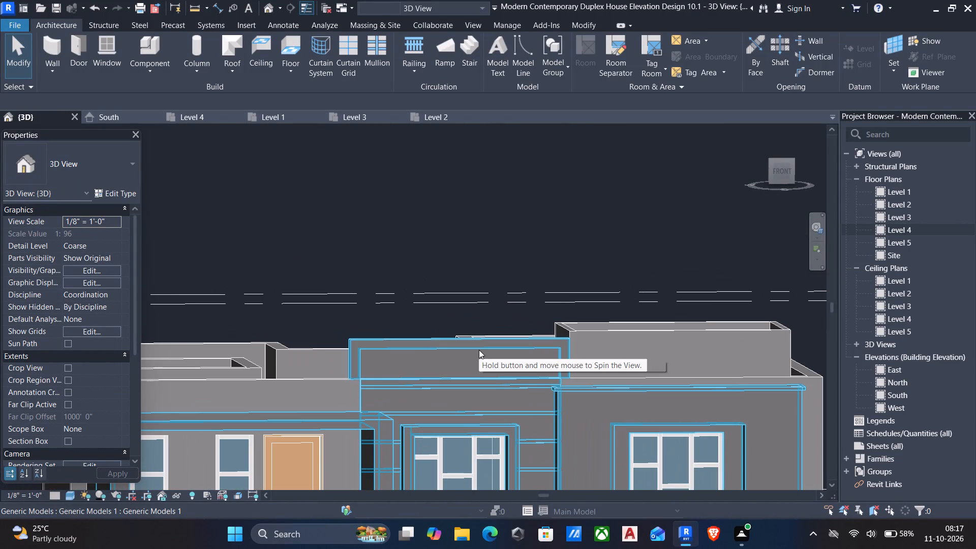
{"action": "middle_click_drag", "start_coordinate": [479, 350], "coordinate": [634, 377]}
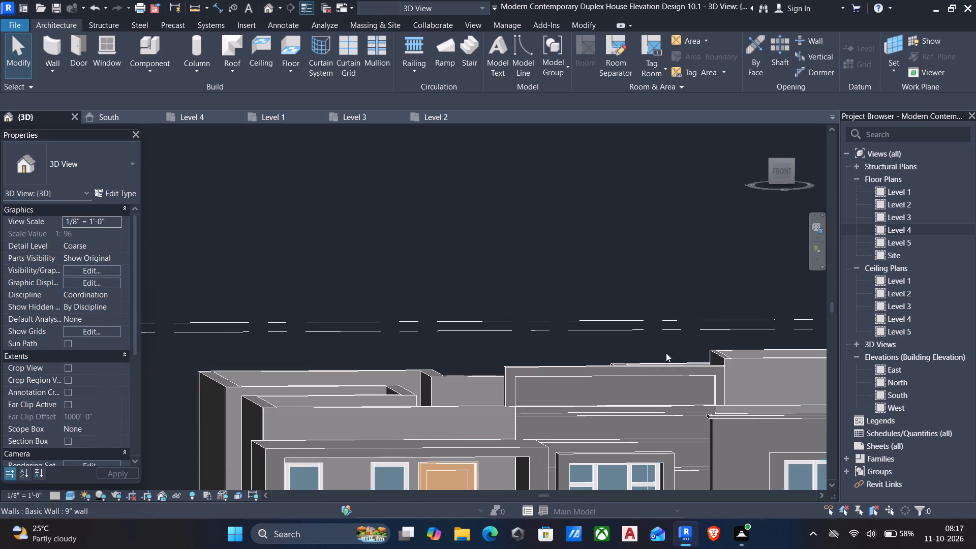
{"action": "scroll", "coordinate": [878, 266], "scroll_direction": "down", "scroll_amount": 6}
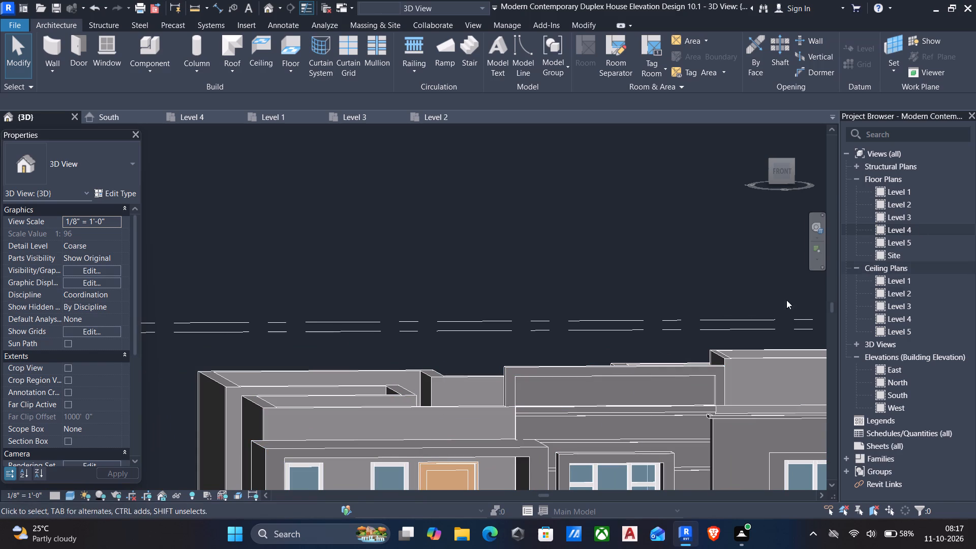
{"action": "scroll", "coordinate": [697, 333], "scroll_direction": "down", "scroll_amount": 5}
{"action": "middle_click_drag", "start_coordinate": [687, 342], "coordinate": [683, 273]}
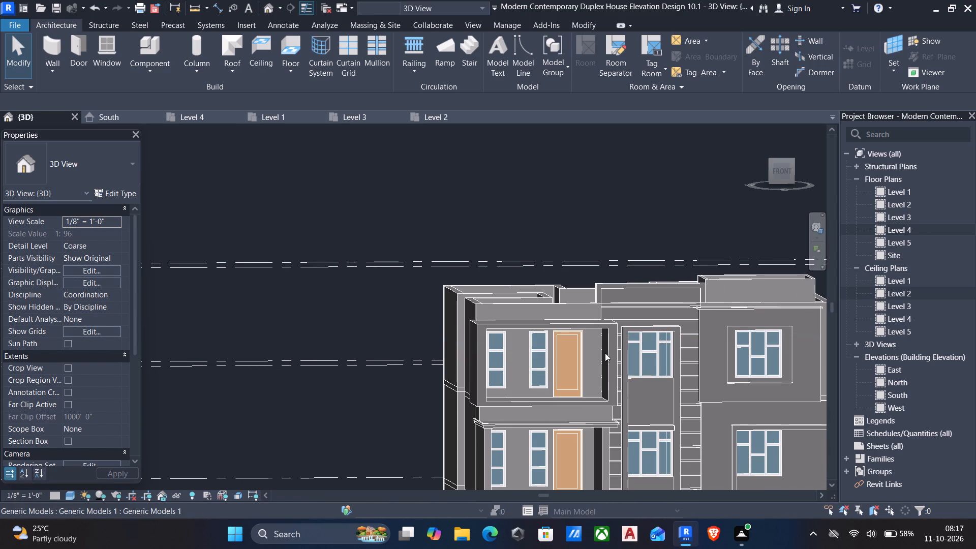
{"action": "middle_click_drag", "start_coordinate": [605, 353], "coordinate": [609, 265]}
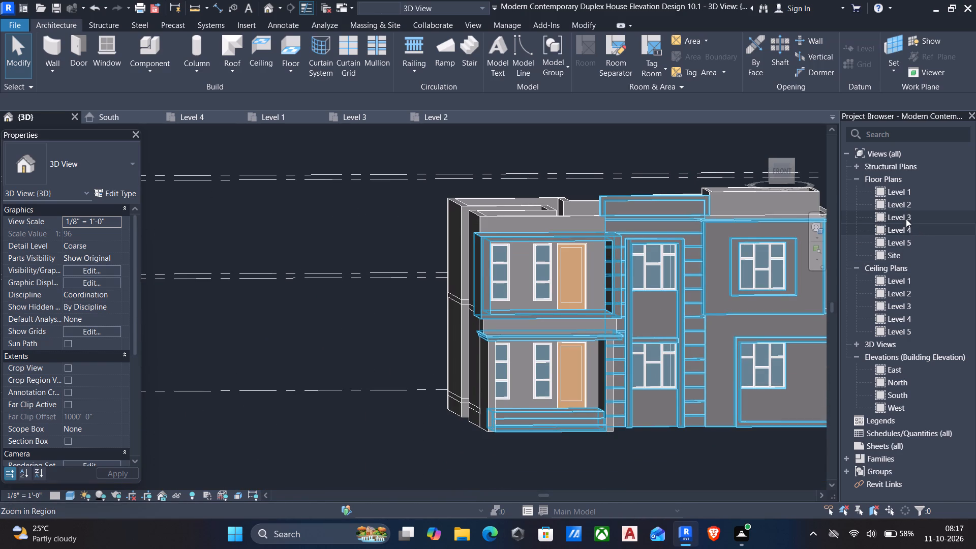
On the Level 3 plan, split the 9" front wall at the inner face of the balcony's east side wall, beside the door.
{"action": "double_click", "coordinate": [906, 219]}
{"action": "scroll", "coordinate": [340, 328], "scroll_direction": "up", "scroll_amount": 10}
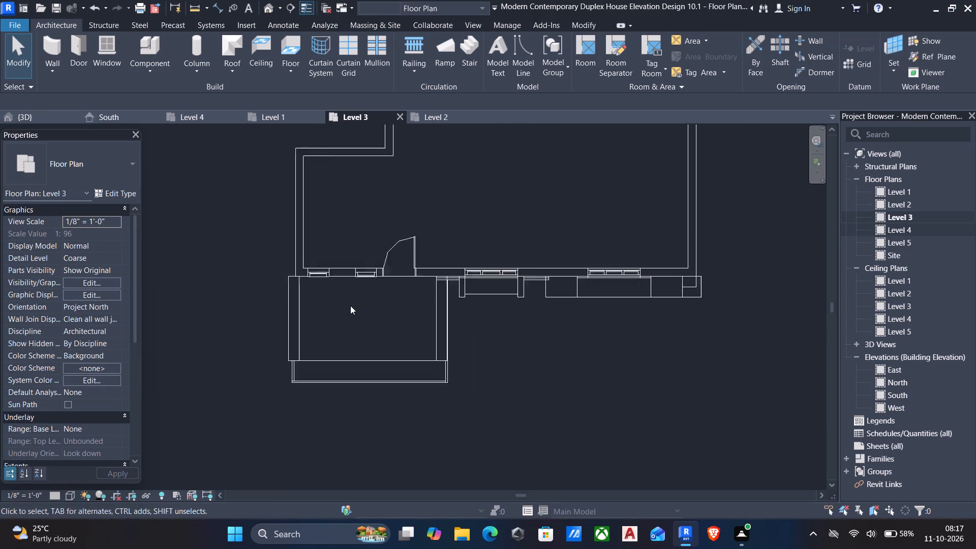
{"action": "scroll", "coordinate": [350, 306], "scroll_direction": "up", "scroll_amount": 2}
{"action": "scroll", "coordinate": [375, 270], "scroll_direction": "up", "scroll_amount": 12}
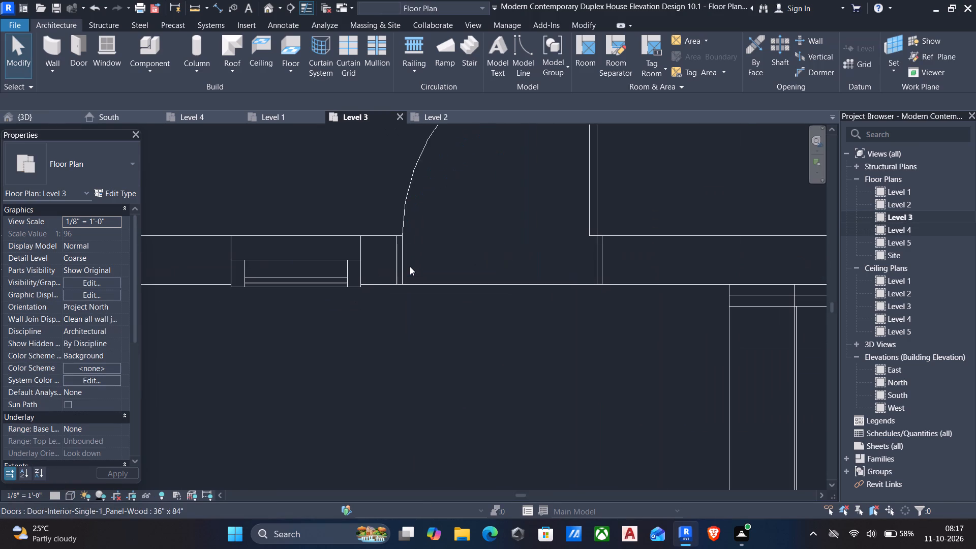
{"action": "key", "text": "a"}
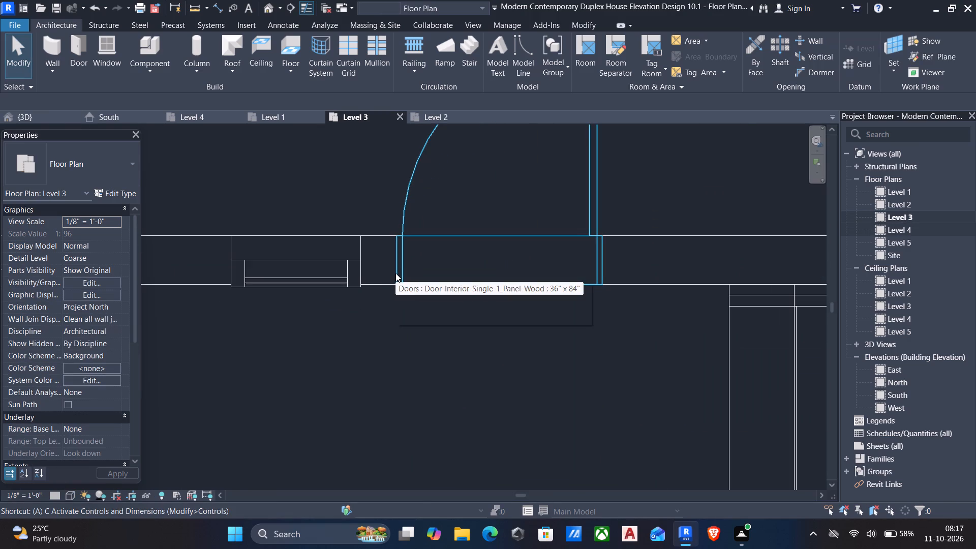
{"action": "type", "text": "sl"}
{"action": "type", "text": "sl"}
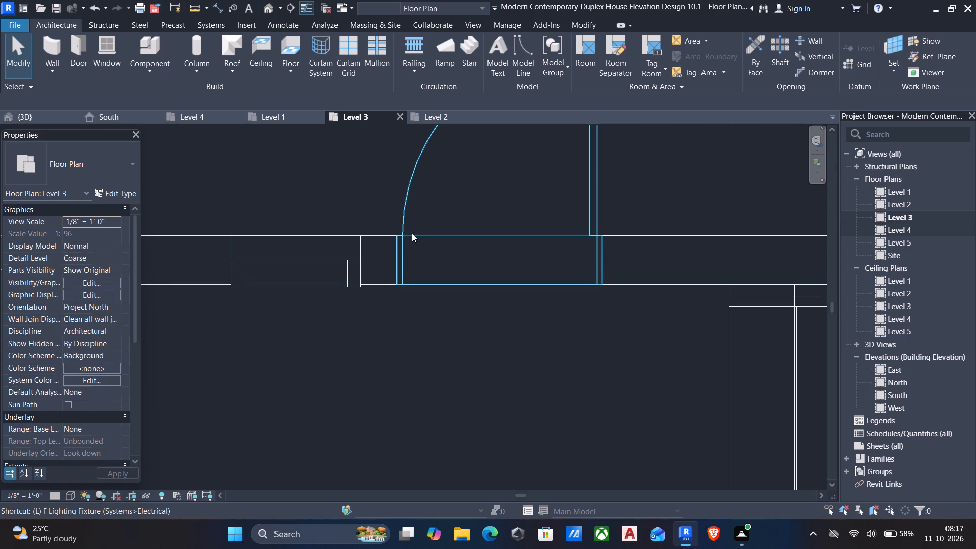
{"action": "key", "text": "s"}
{"action": "key", "text": "l"}
{"action": "key", "text": "Escape"}
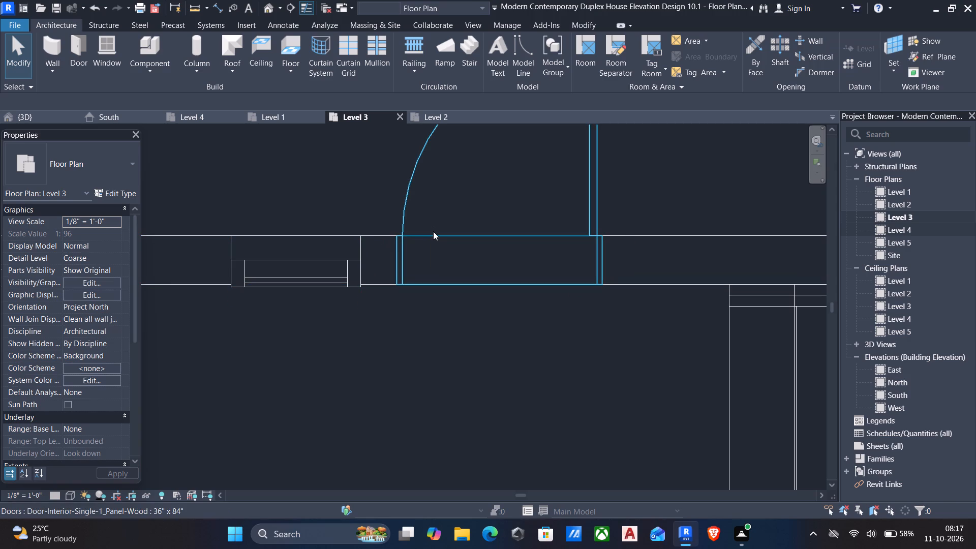
{"action": "type", "text": "sl"}
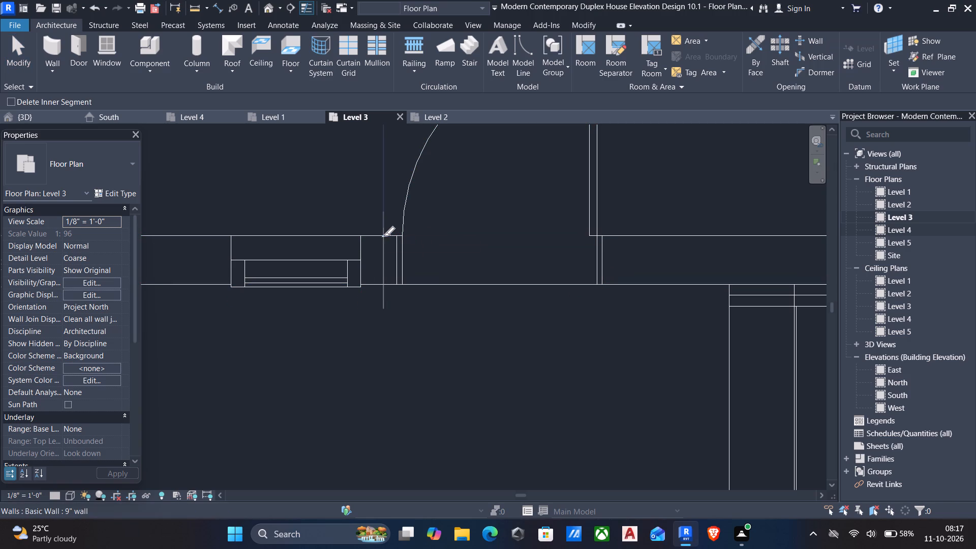
{"action": "scroll", "coordinate": [383, 236], "scroll_direction": "down", "scroll_amount": 11}
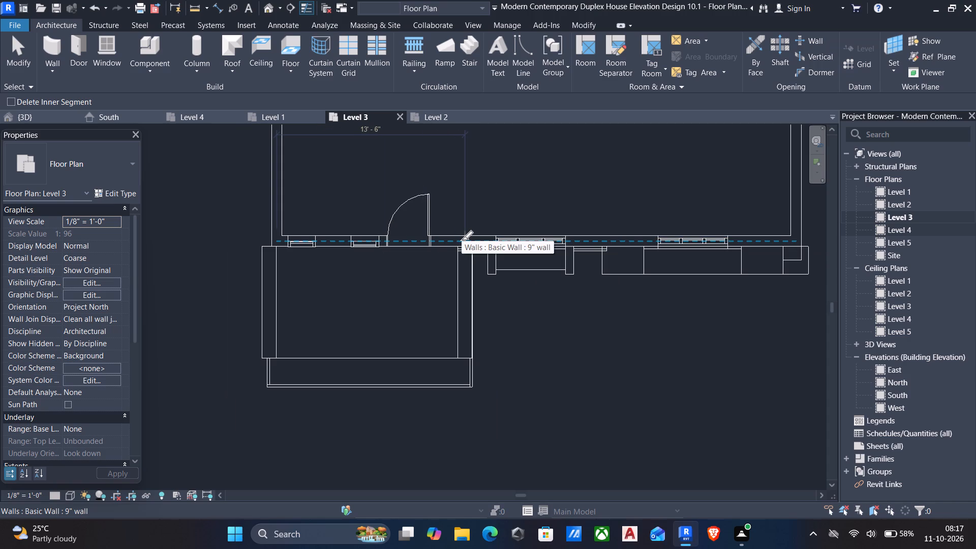
{"action": "scroll", "coordinate": [462, 240], "scroll_direction": "up", "scroll_amount": 5}
{"action": "left_click", "coordinate": [454, 251]}
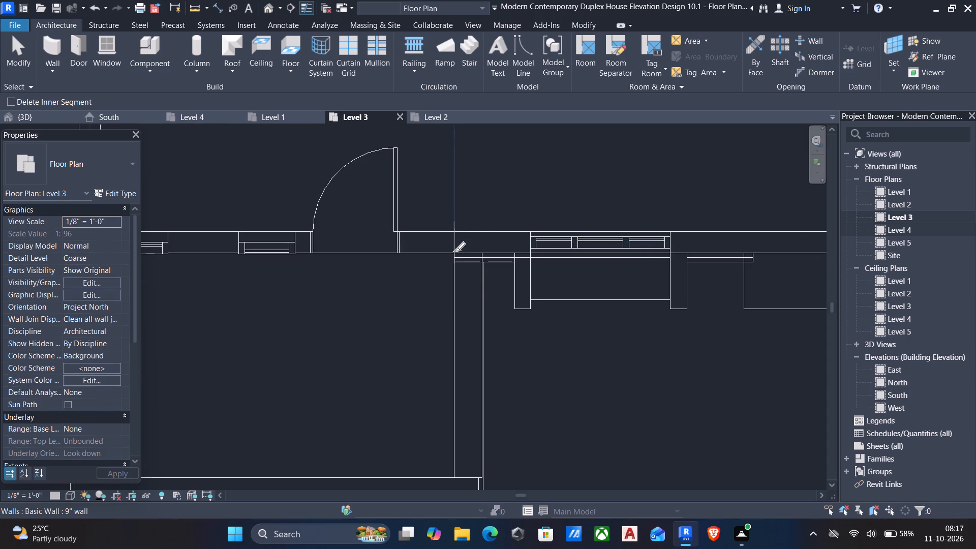
Leave the split command and examine the split 9" front wall segment above the balcony door in the 3D view.
{"action": "key", "text": "Escape"}
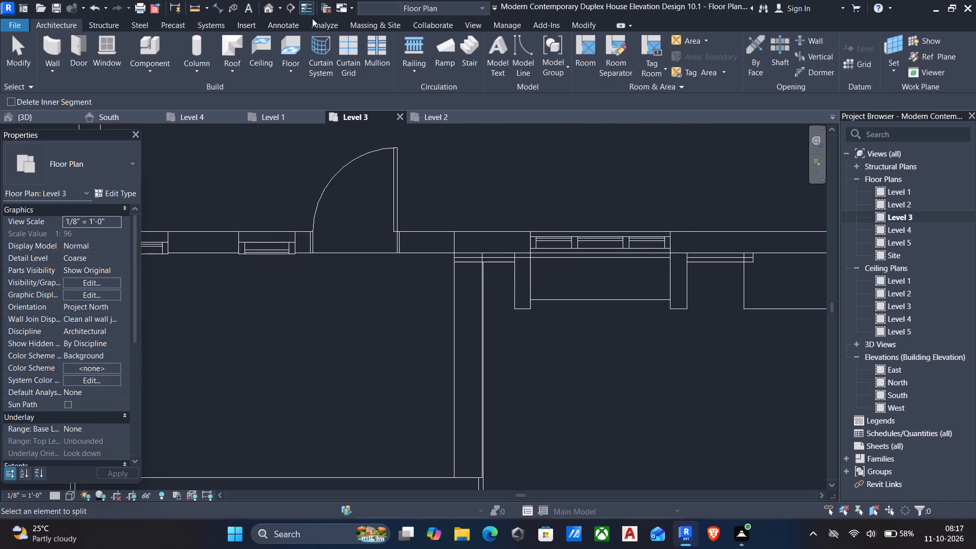
{"action": "left_click", "coordinate": [266, 11]}
{"action": "scroll", "coordinate": [317, 228], "scroll_direction": "down", "scroll_amount": 1}
{"action": "key", "text": "Escape"}
{"action": "scroll", "coordinate": [530, 211], "scroll_direction": "up", "scroll_amount": 2}
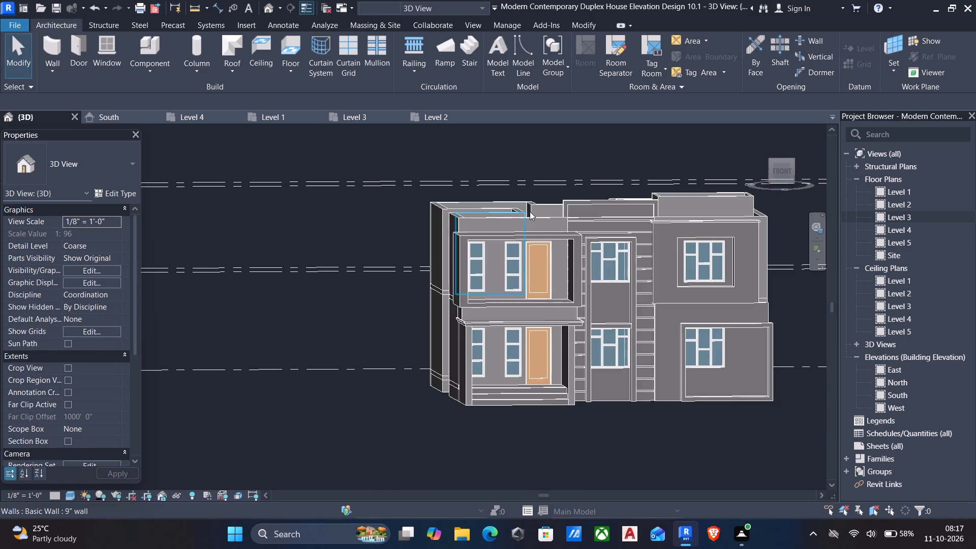
{"action": "scroll", "coordinate": [530, 211], "scroll_direction": "up", "scroll_amount": 2}
{"action": "left_click", "coordinate": [554, 227]}
{"action": "middle_click_drag", "start_coordinate": [572, 239], "coordinate": [565, 243]}
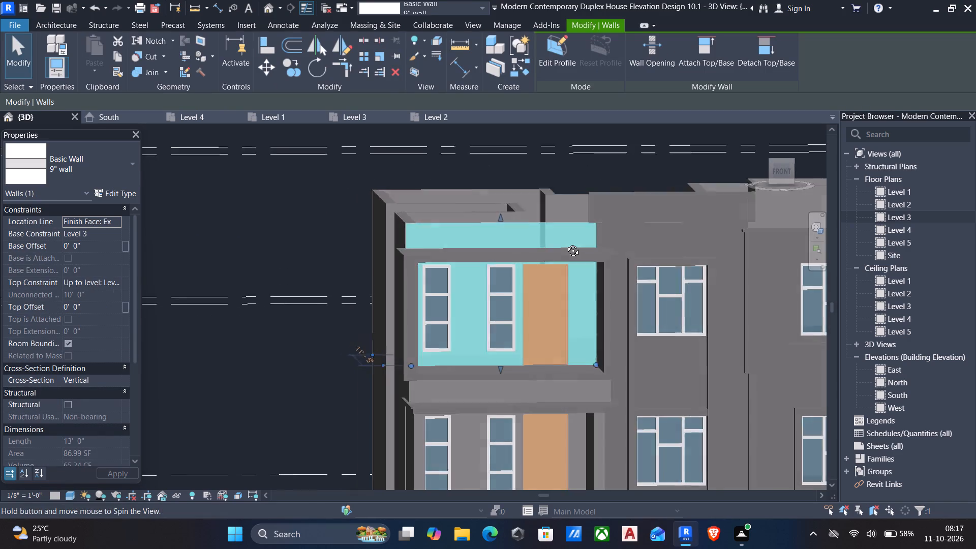
{"action": "middle_click_drag", "start_coordinate": [565, 243], "coordinate": [553, 243]}
{"action": "scroll", "coordinate": [589, 217], "scroll_direction": "up", "scroll_amount": 5}
{"action": "scroll", "coordinate": [616, 260], "scroll_direction": "up", "scroll_amount": 5}
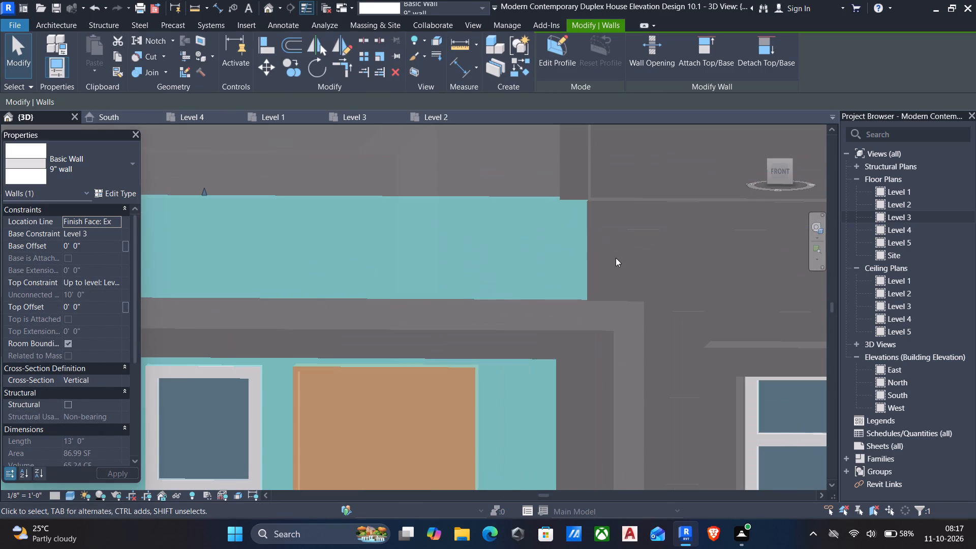
{"action": "key", "text": "Escape"}
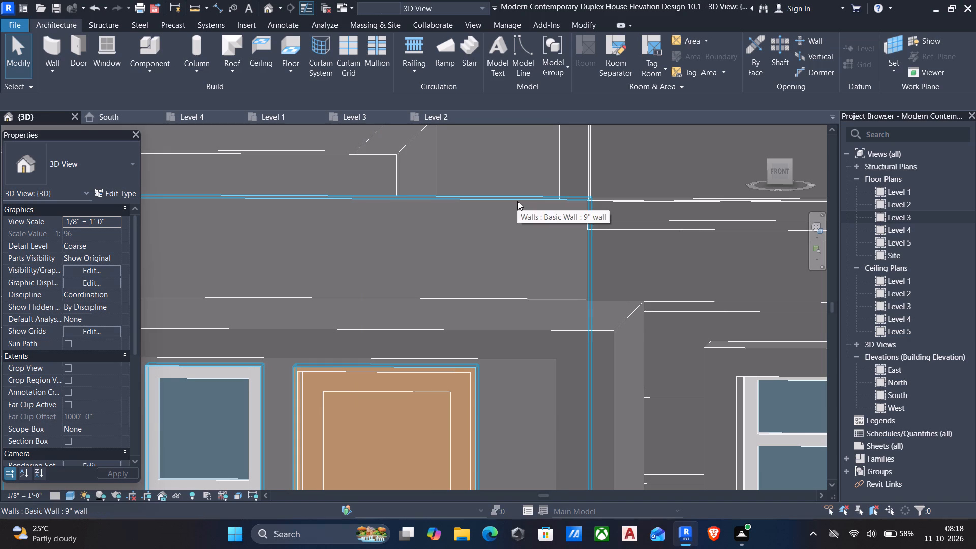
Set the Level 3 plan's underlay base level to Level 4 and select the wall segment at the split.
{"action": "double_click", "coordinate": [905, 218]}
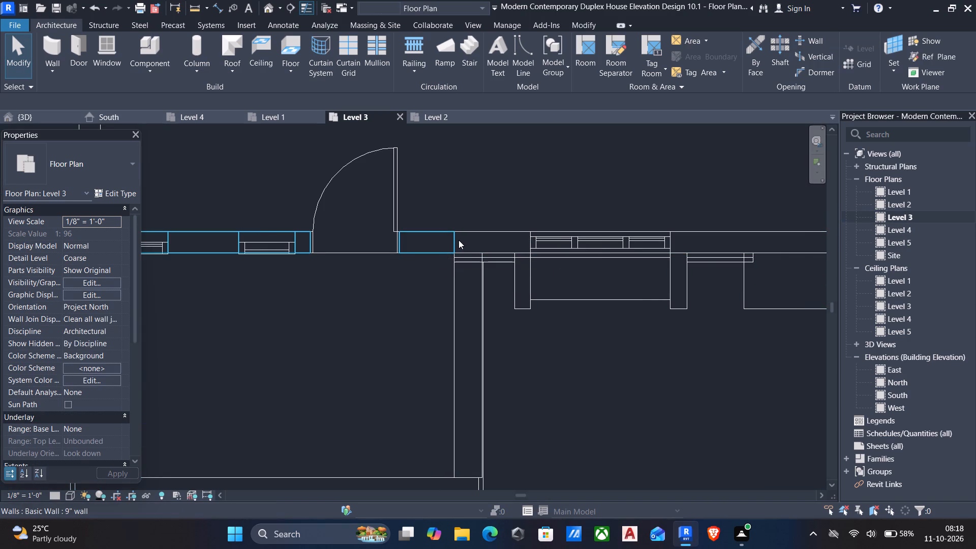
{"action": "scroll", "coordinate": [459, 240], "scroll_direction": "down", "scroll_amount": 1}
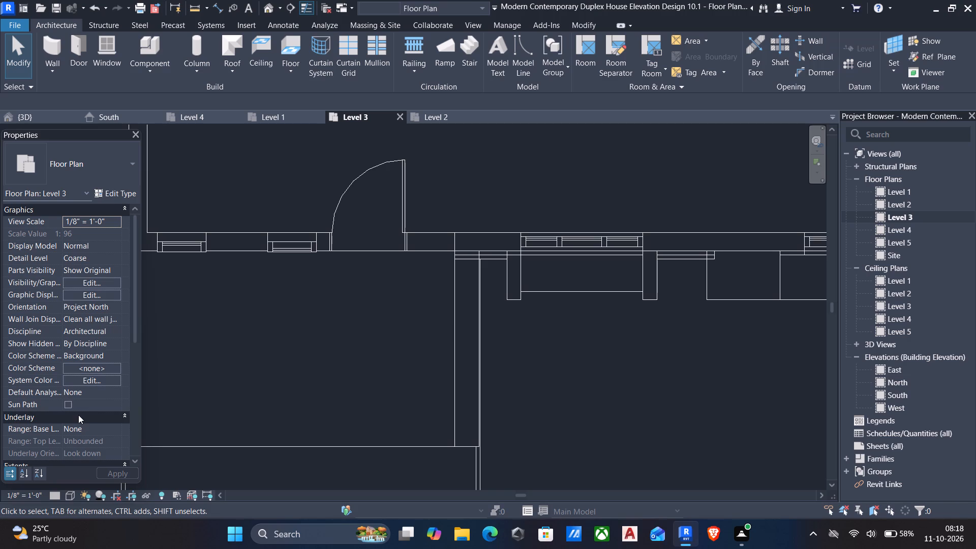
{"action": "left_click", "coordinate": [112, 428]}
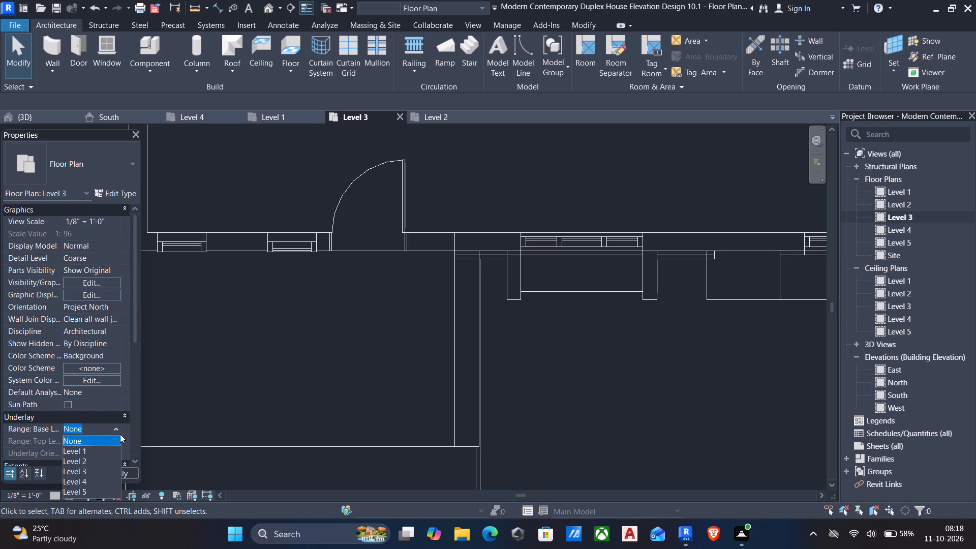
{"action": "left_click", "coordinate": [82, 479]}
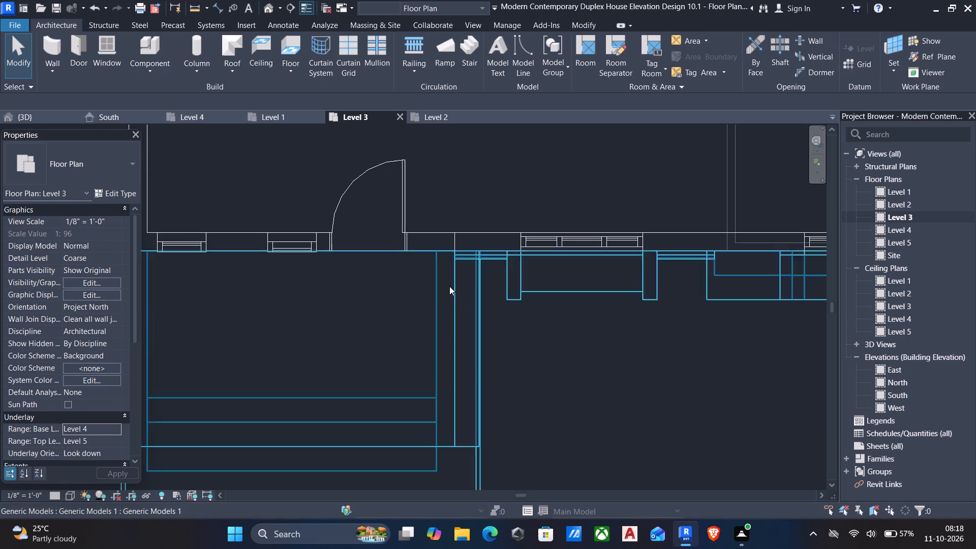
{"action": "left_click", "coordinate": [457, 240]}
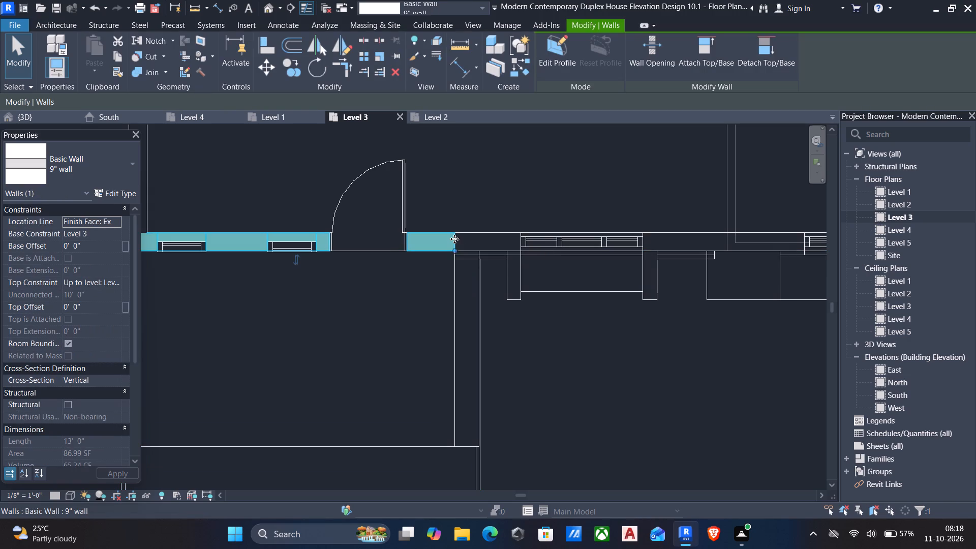
Undo the underlay change and the front wall split at the balcony's east side wall.
{"action": "key", "text": "ctrl+z"}
{"action": "key", "text": "ctrl+z"}
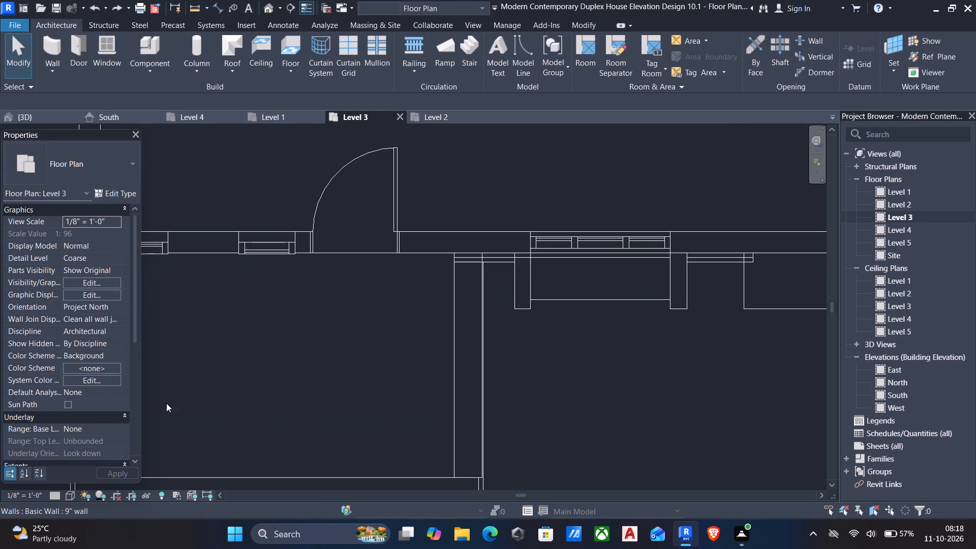
Set the underlay range base level of the Level 3 plan to Level 4.
{"action": "left_click", "coordinate": [101, 423]}
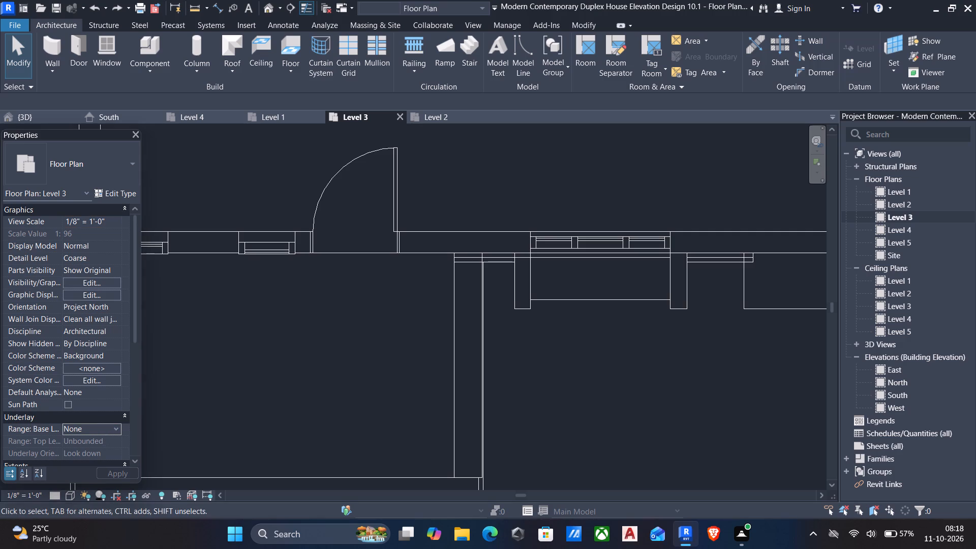
{"action": "left_click", "coordinate": [114, 429]}
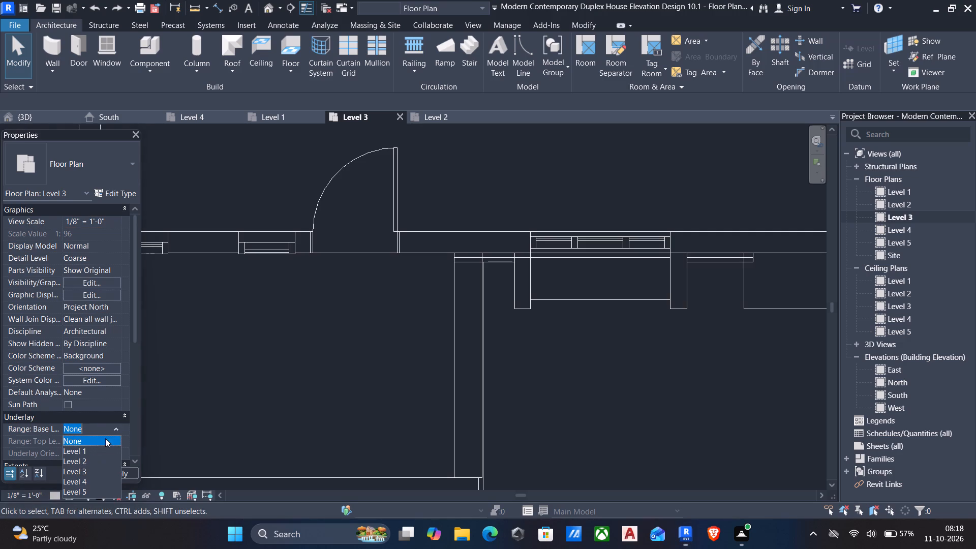
{"action": "left_click", "coordinate": [73, 481]}
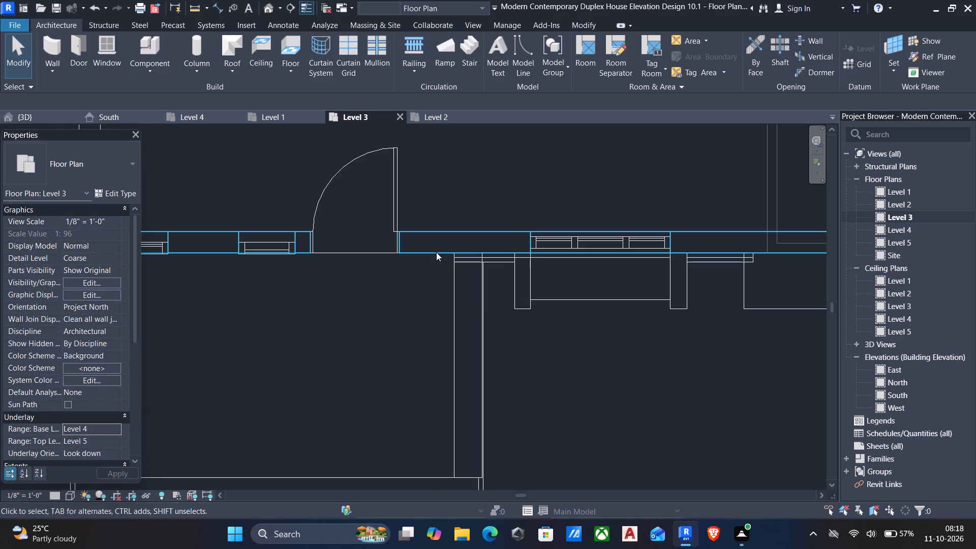
Split the 9" front wall between the balcony door and the balcony's east side wall, about 3' 6 1/2" from the adjacent window opening.
{"action": "key", "text": "s"}
{"action": "key", "text": "l"}
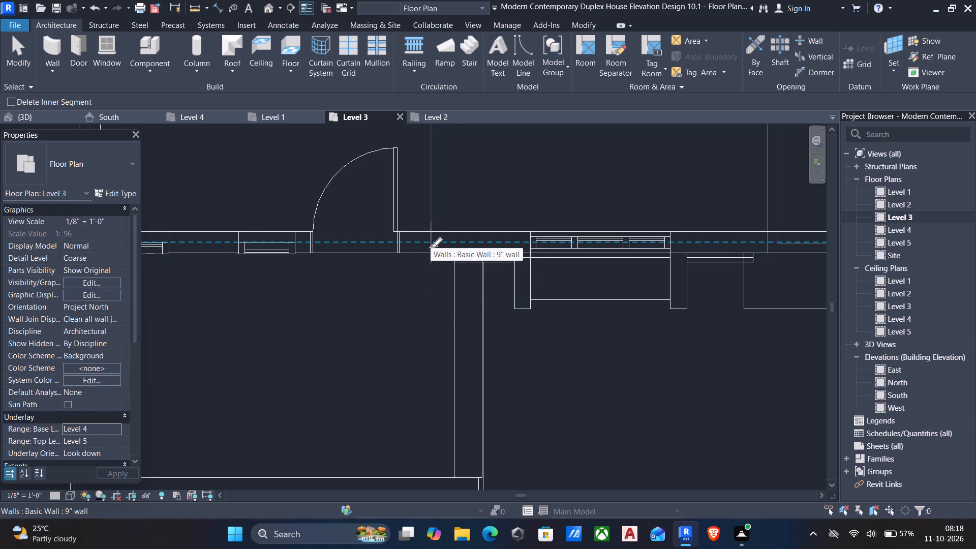
{"action": "scroll", "coordinate": [431, 247], "scroll_direction": "up", "scroll_amount": 4}
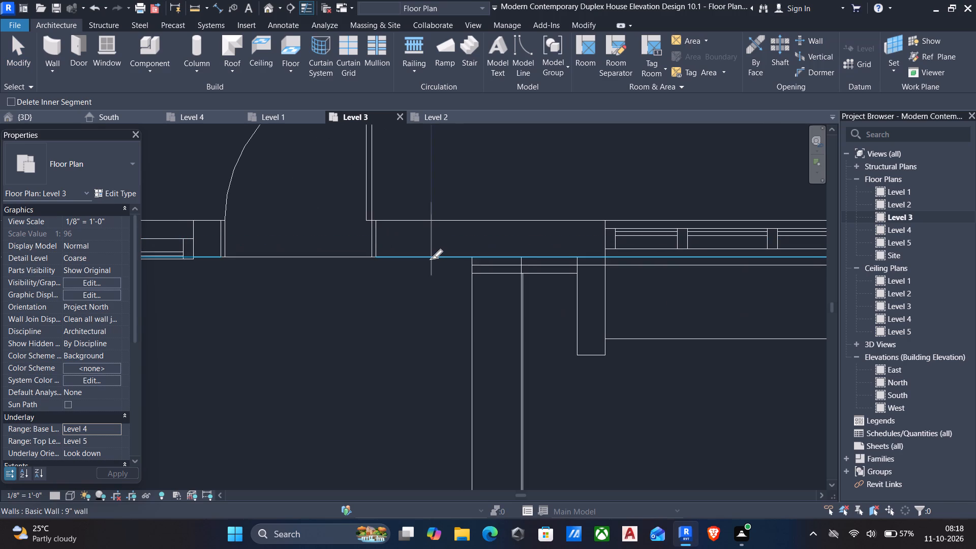
{"action": "left_click", "coordinate": [431, 253]}
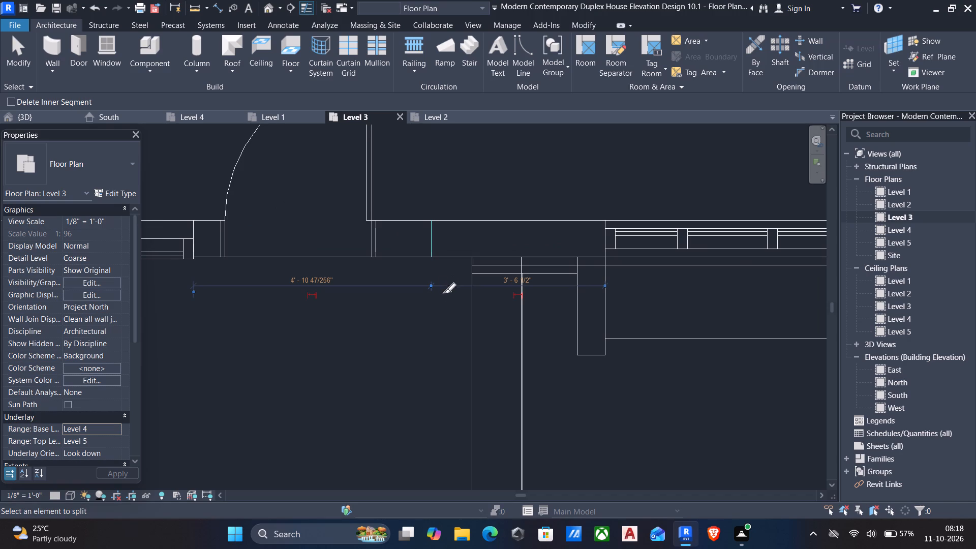
{"action": "key", "text": "Escape"}
{"action": "key", "text": "Escape"}
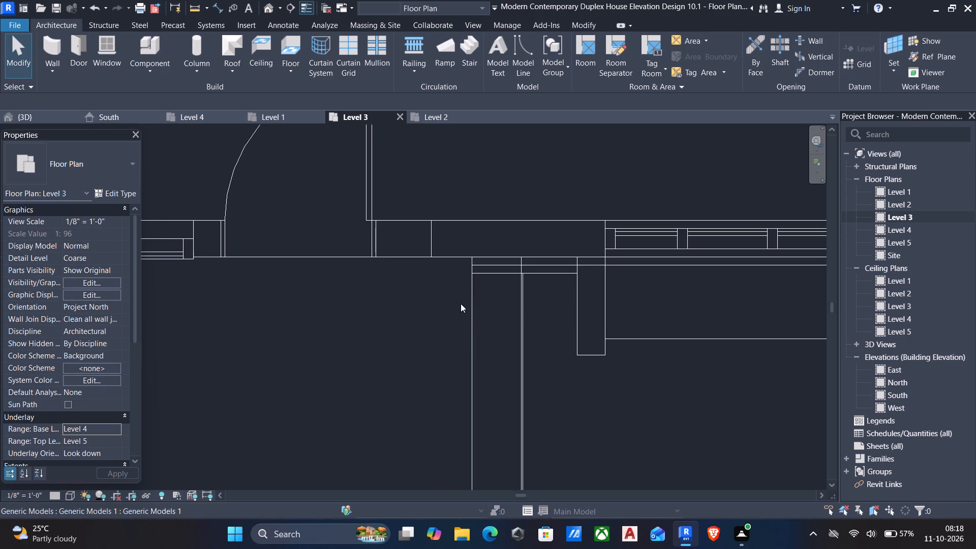
Nudge the split wall segment containing the balcony door slightly east and clear the selection.
{"action": "left_click", "coordinate": [432, 245]}
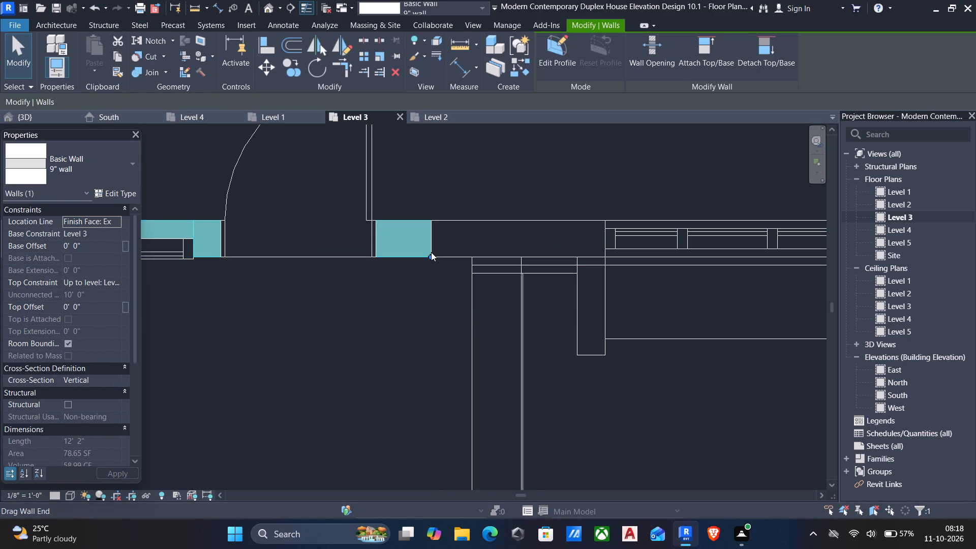
{"action": "key", "text": "Right"}
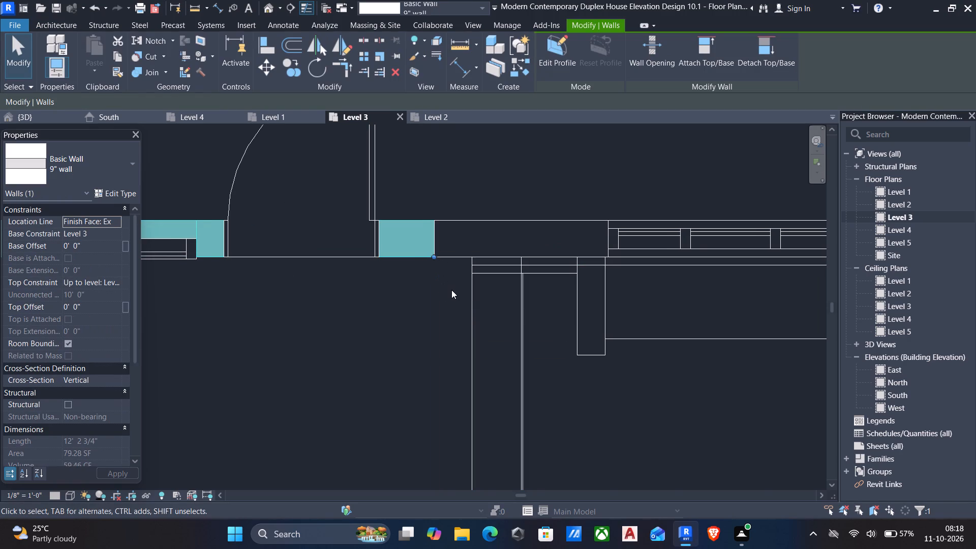
{"action": "key", "text": "Escape"}
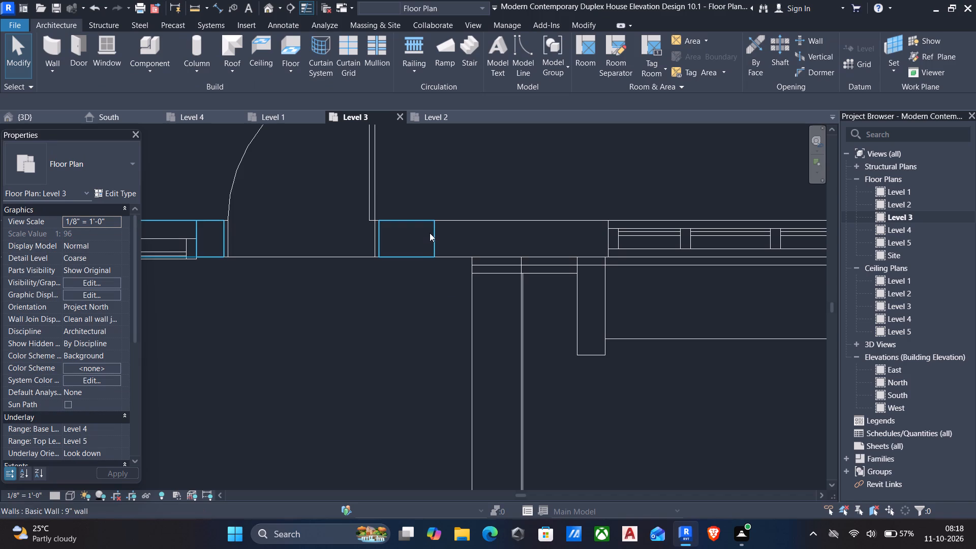
In the 3D view, raise the top of the front wall segment containing the balcony door to a top offset of about 2' 9".
{"action": "left_click", "coordinate": [266, 11]}
{"action": "scroll", "coordinate": [382, 231], "scroll_direction": "down", "scroll_amount": 4}
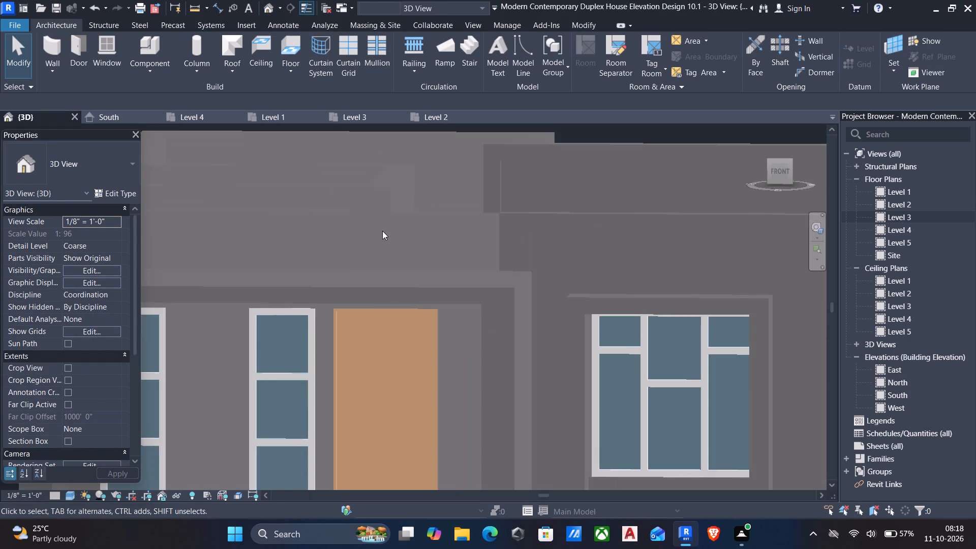
{"action": "middle_click_drag", "start_coordinate": [375, 253], "coordinate": [388, 263], "text": "shift"}
{"action": "scroll", "coordinate": [388, 263], "scroll_direction": "down", "scroll_amount": 4}
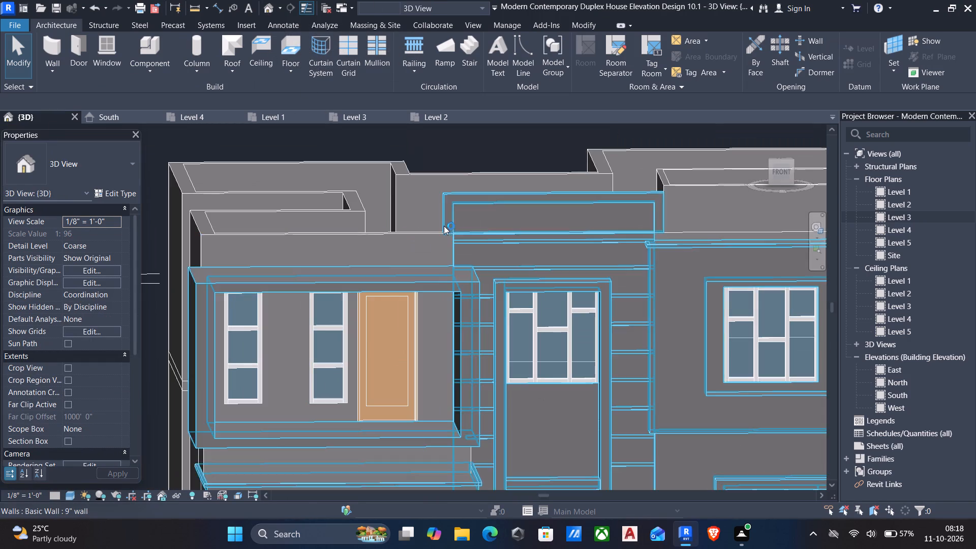
{"action": "scroll", "coordinate": [448, 224], "scroll_direction": "up", "scroll_amount": 5}
{"action": "middle_click_drag", "start_coordinate": [423, 246], "coordinate": [423, 261]}
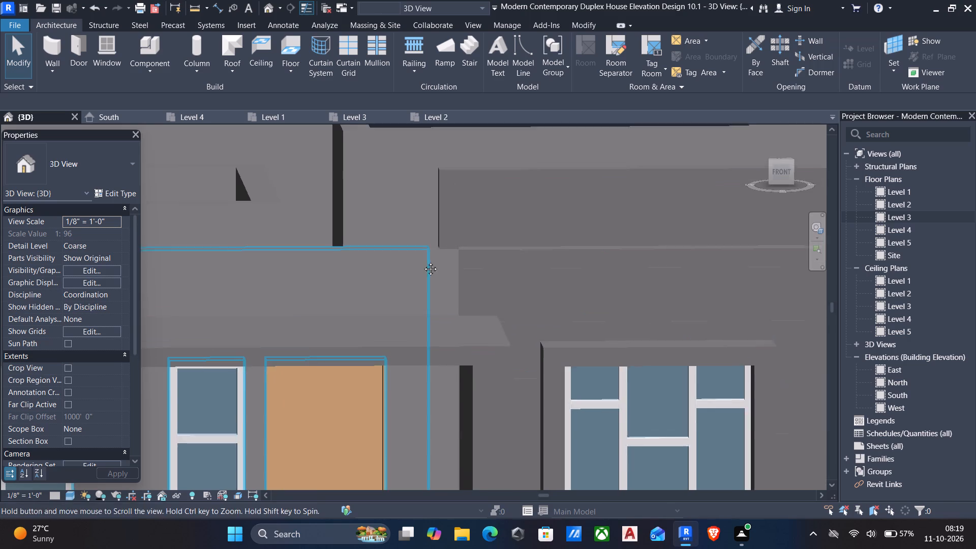
{"action": "middle_click_drag", "start_coordinate": [423, 261], "coordinate": [424, 279]}
{"action": "left_click", "coordinate": [435, 282]}
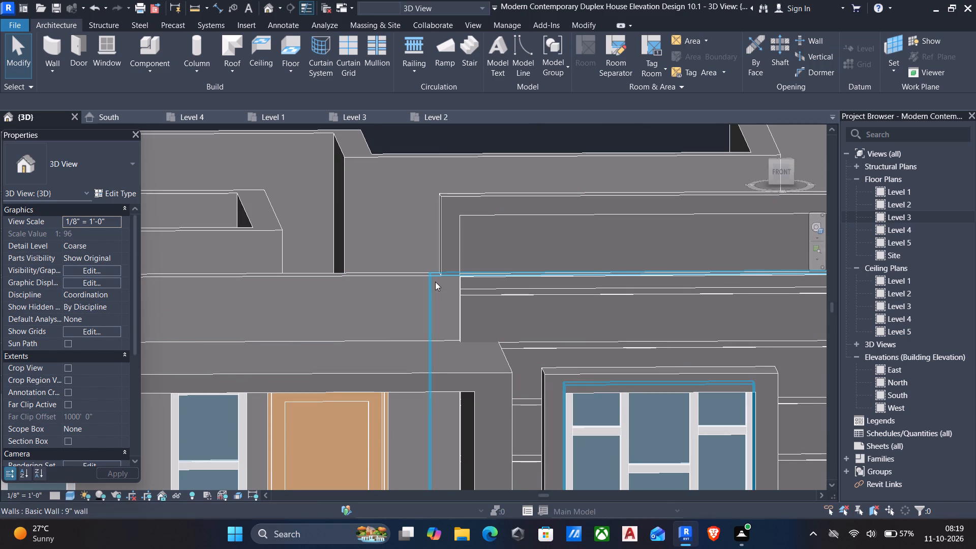
{"action": "key", "text": "Escape"}
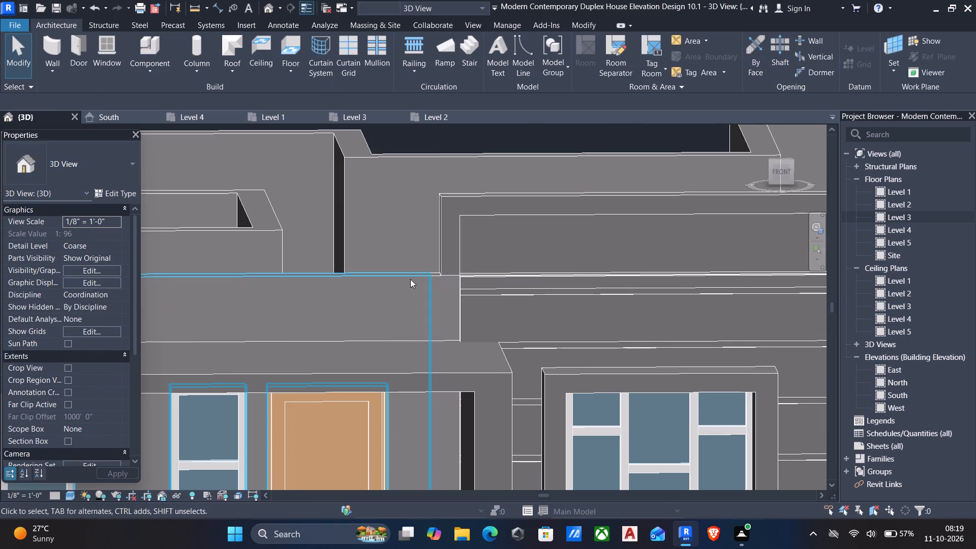
{"action": "left_click", "coordinate": [410, 279]}
{"action": "middle_click_drag", "start_coordinate": [359, 295], "coordinate": [423, 317]}
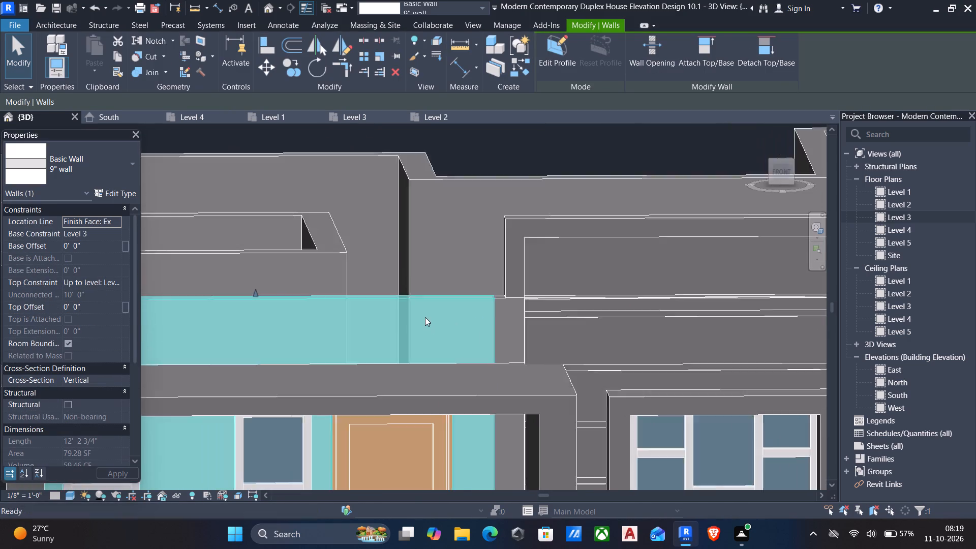
{"action": "scroll", "coordinate": [425, 317], "scroll_direction": "down", "scroll_amount": 3}
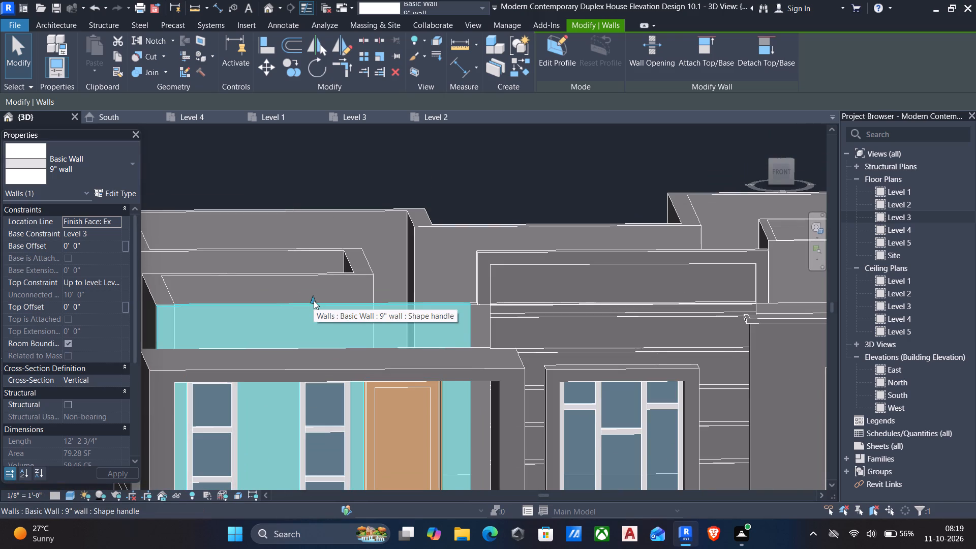
{"action": "left_click_drag", "start_coordinate": [314, 299], "coordinate": [323, 263]}
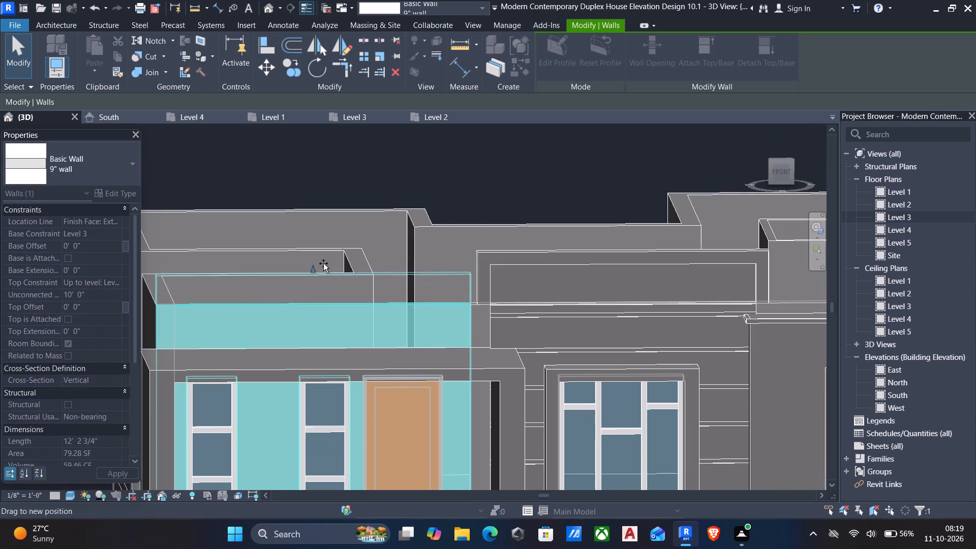
{"action": "left_click_drag", "start_coordinate": [323, 263], "coordinate": [328, 252]}
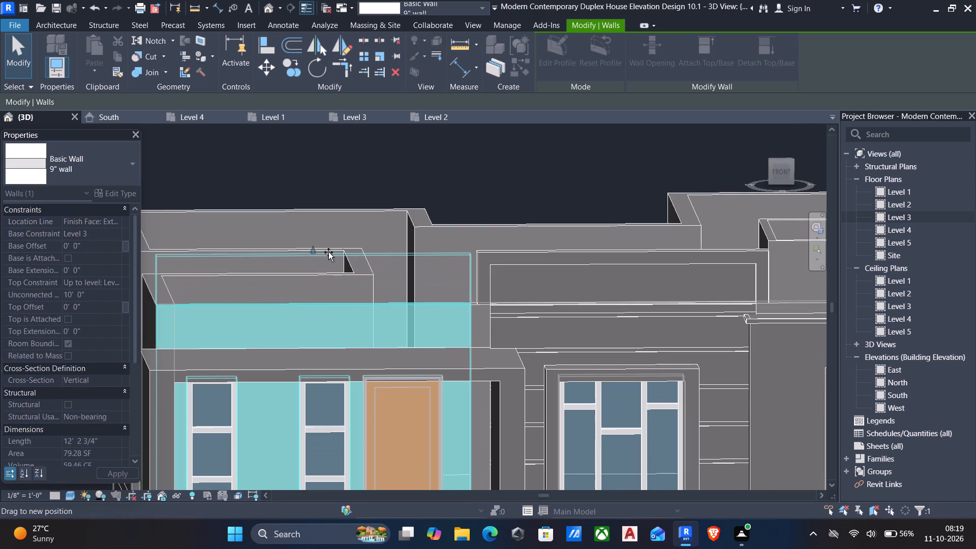
{"action": "left_click_drag", "start_coordinate": [328, 252], "coordinate": [330, 236]}
{"action": "key", "text": "Escape"}
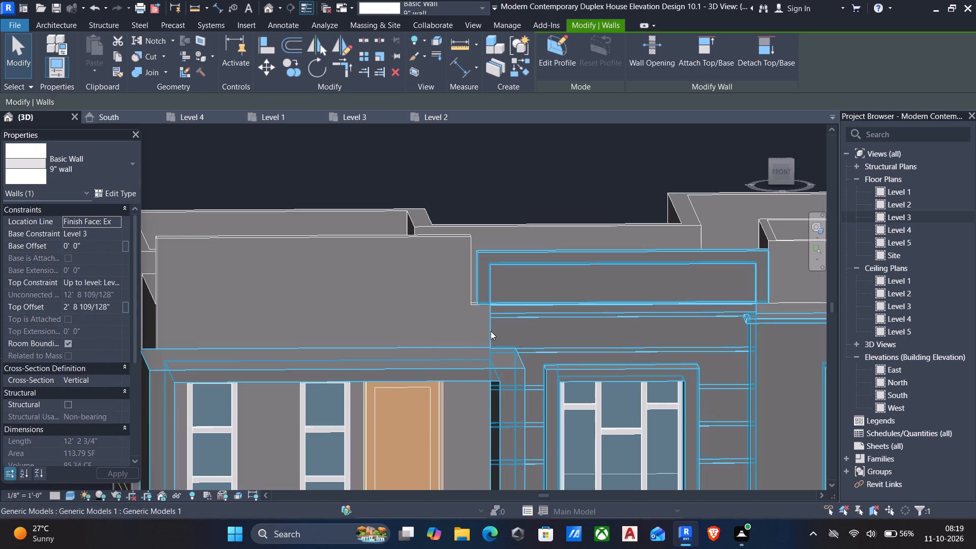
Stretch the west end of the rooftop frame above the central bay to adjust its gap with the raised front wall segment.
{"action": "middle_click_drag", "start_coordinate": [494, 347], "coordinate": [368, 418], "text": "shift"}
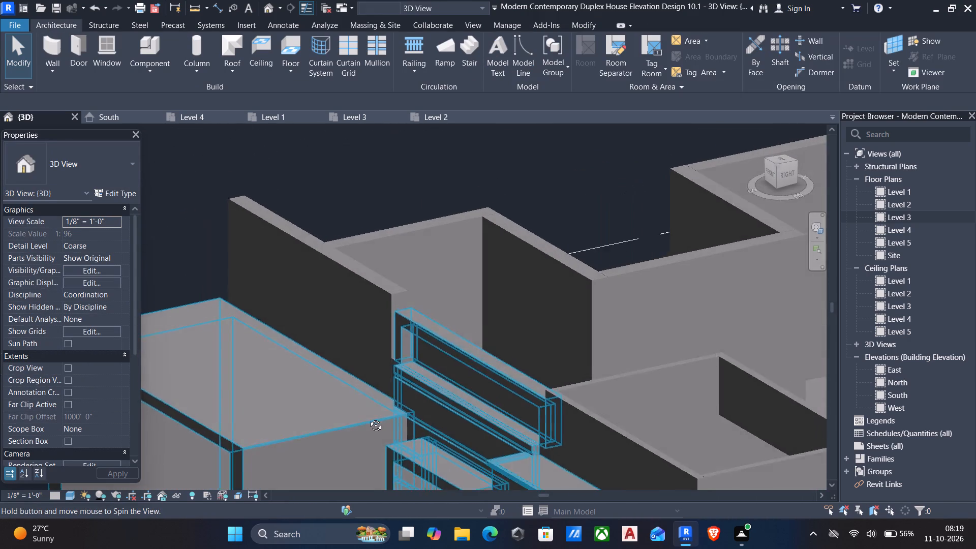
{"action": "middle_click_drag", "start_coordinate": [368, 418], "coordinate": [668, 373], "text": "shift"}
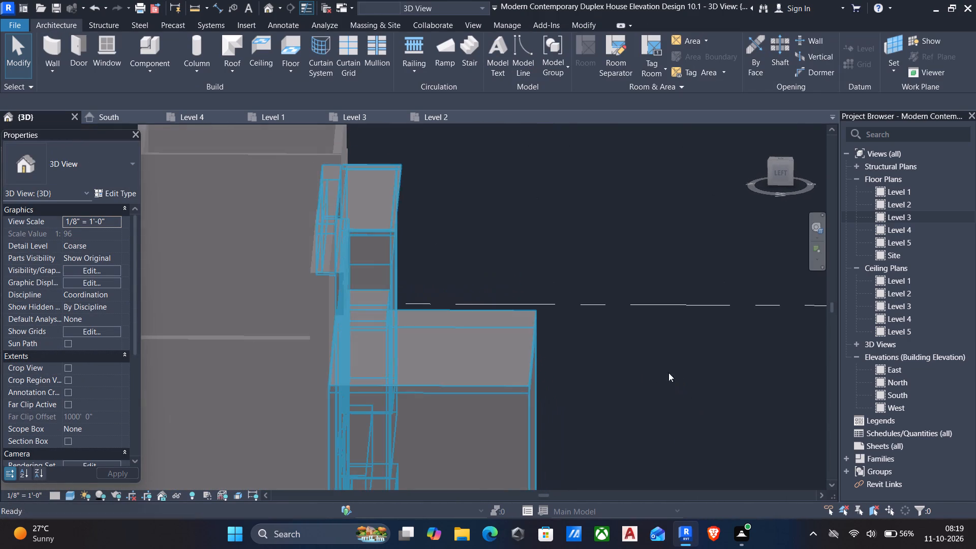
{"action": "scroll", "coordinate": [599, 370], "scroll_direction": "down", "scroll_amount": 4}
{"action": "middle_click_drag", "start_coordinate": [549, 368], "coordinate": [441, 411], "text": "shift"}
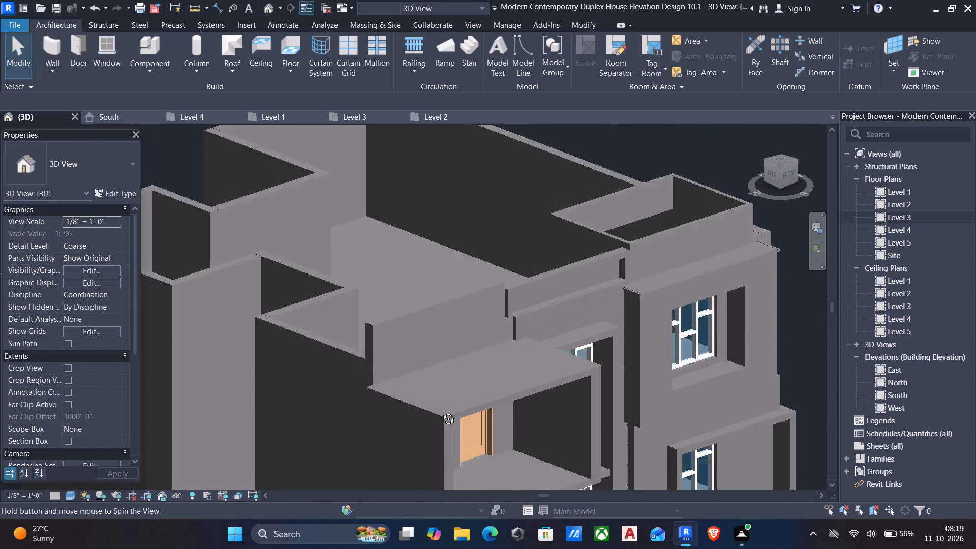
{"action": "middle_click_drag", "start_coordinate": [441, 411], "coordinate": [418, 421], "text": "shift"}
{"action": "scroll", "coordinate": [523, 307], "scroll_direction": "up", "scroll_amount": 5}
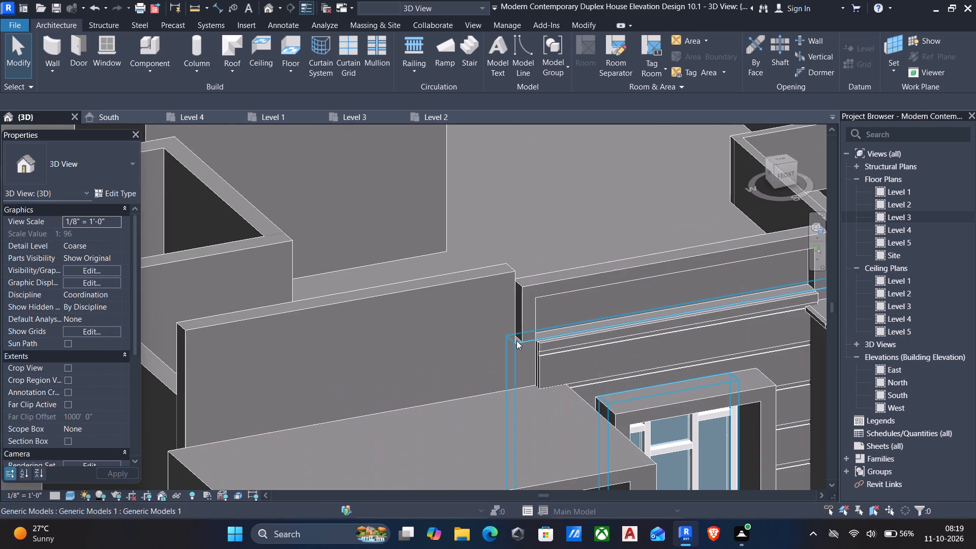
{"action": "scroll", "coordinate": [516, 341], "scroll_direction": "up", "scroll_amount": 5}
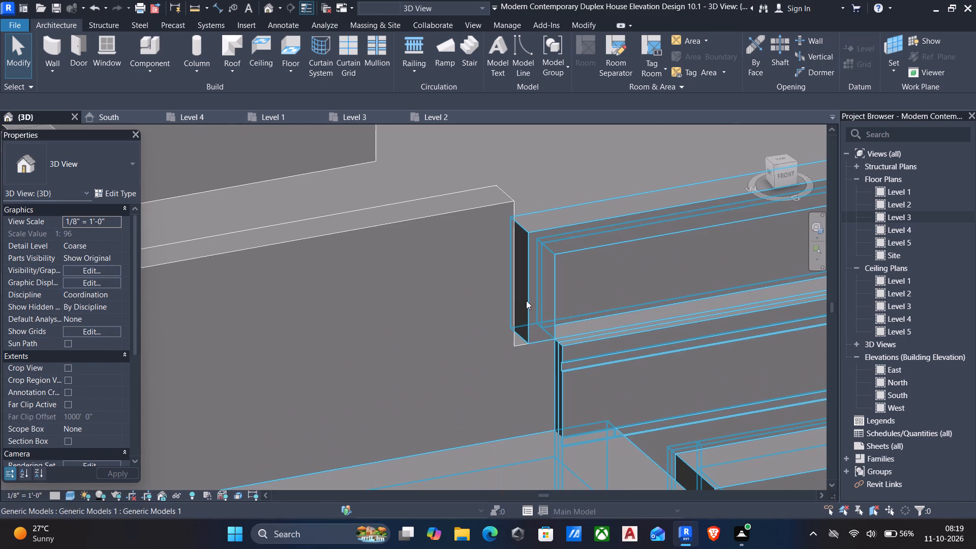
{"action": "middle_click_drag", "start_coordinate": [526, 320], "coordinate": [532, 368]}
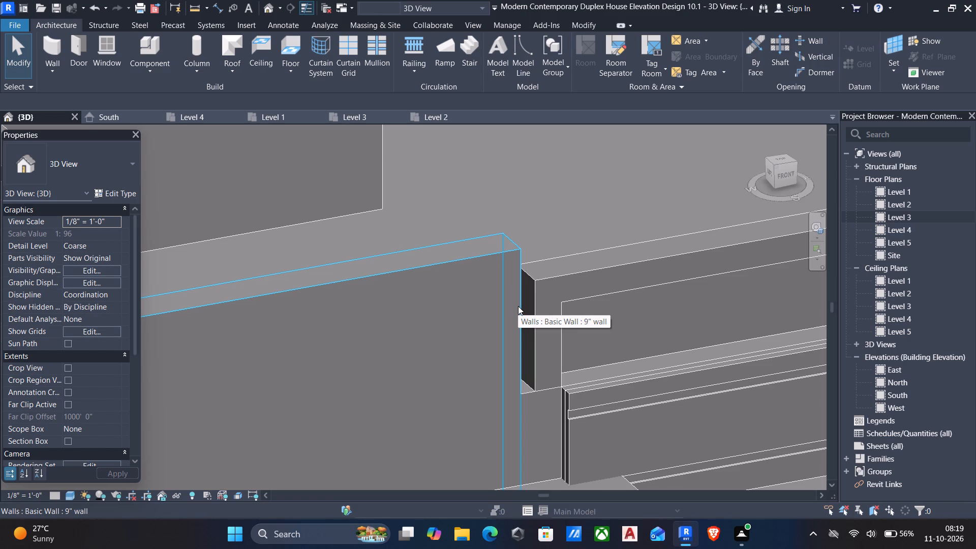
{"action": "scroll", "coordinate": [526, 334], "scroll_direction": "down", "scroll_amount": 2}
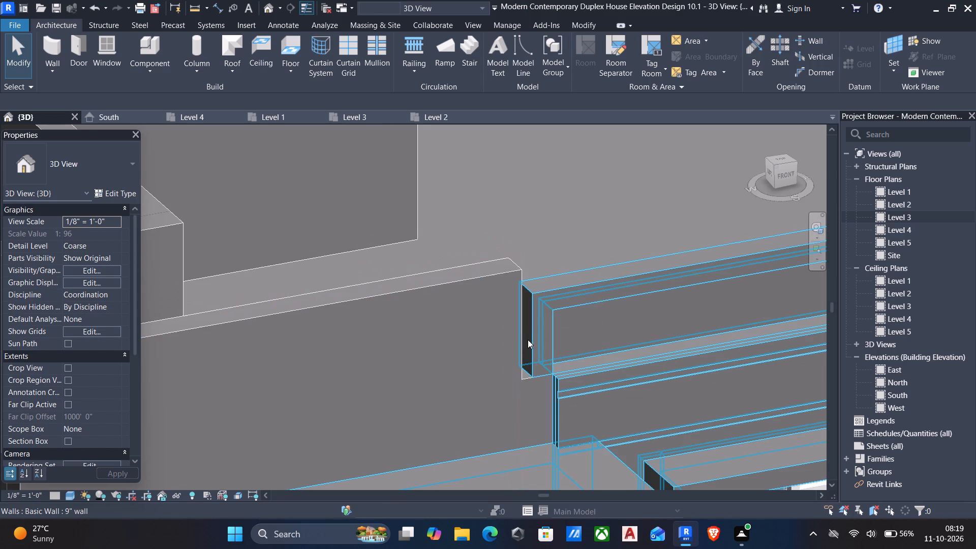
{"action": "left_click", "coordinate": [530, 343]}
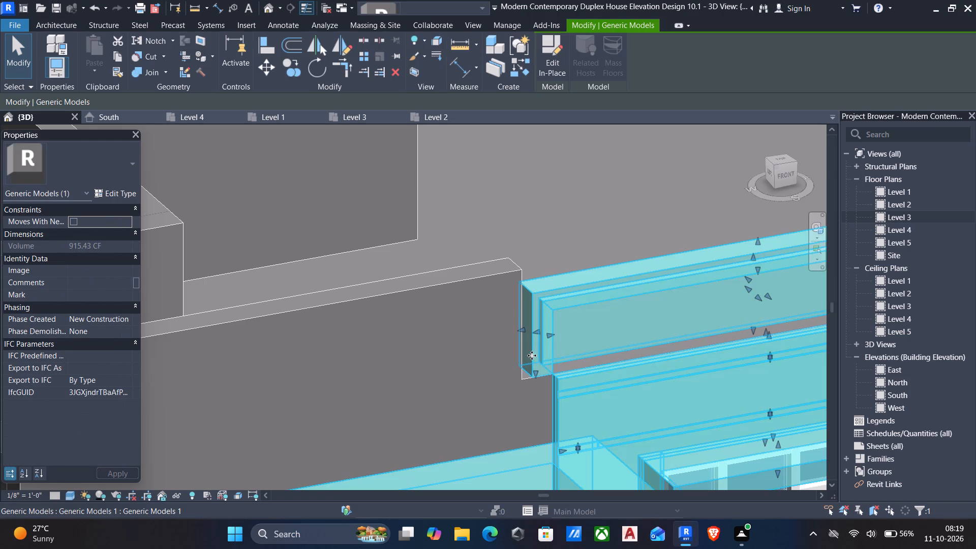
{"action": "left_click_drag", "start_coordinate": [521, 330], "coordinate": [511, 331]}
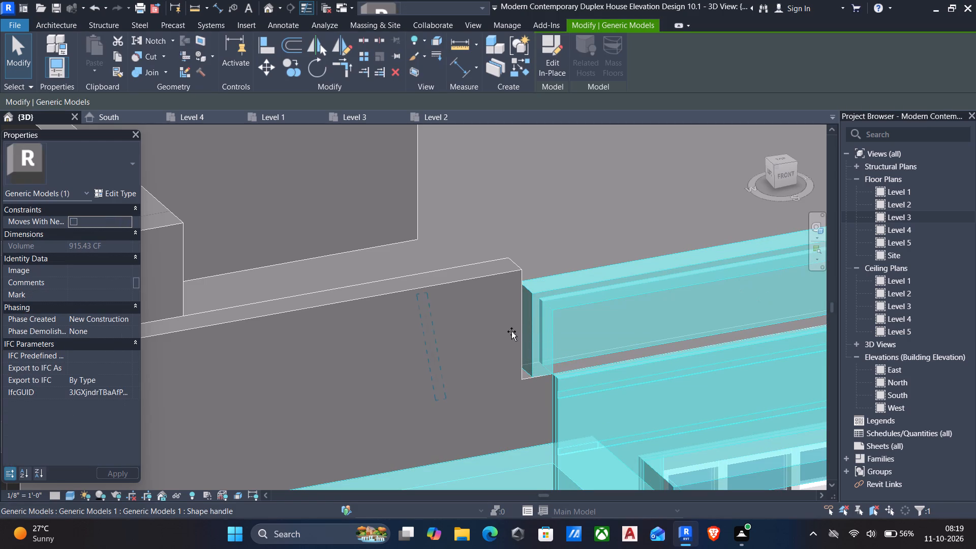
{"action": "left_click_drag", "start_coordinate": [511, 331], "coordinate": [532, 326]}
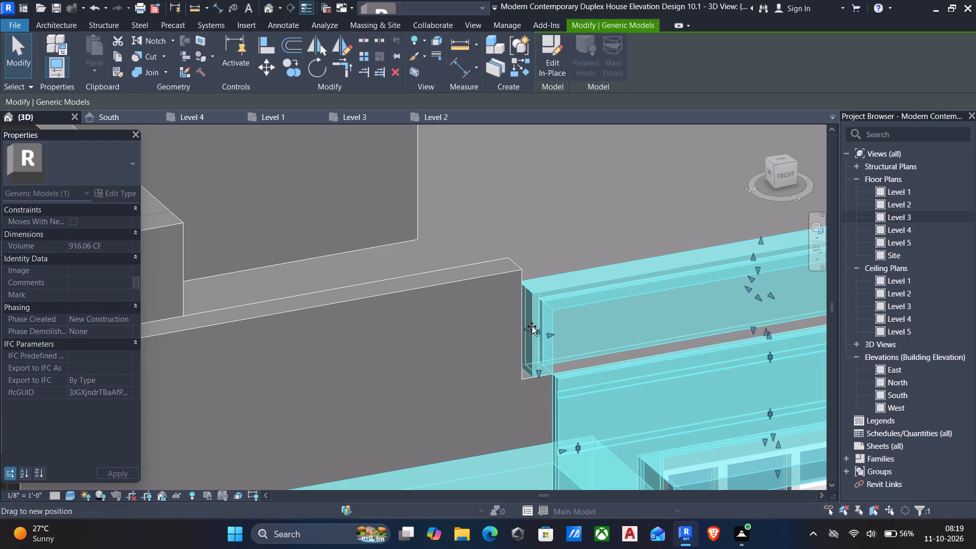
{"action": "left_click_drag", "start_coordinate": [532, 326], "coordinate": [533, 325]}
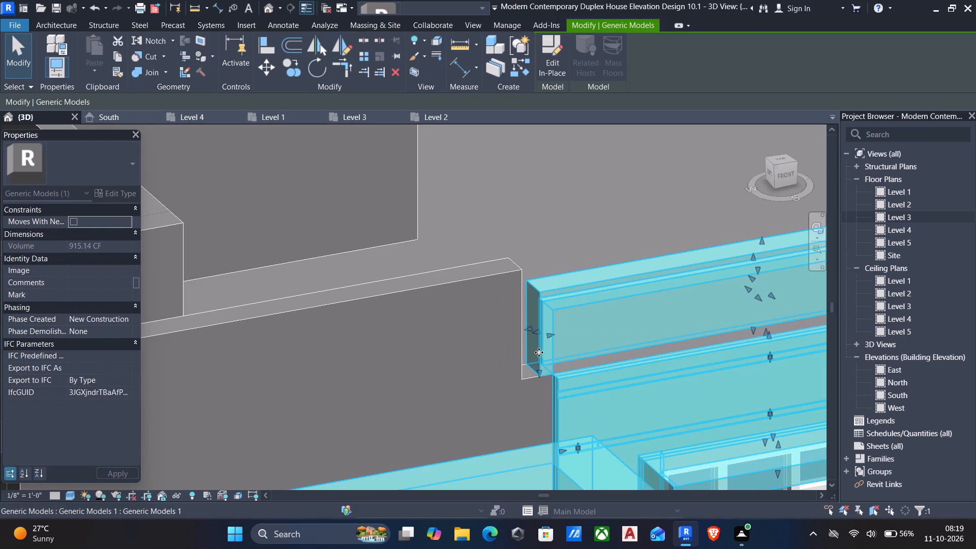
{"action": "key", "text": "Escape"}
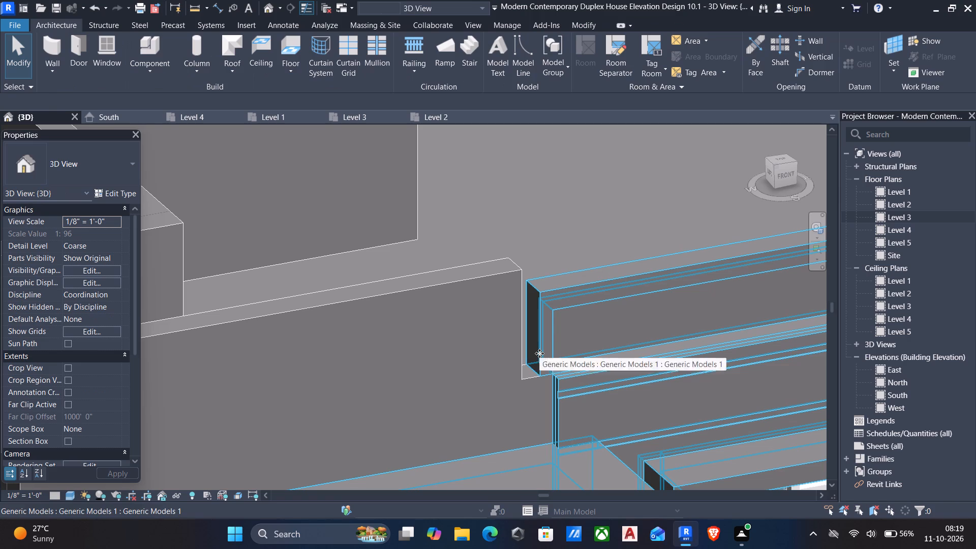
Align the west end face of the central bay's rooftop frame with the east end face of the raised front wall segment.
{"action": "type", "text": "al"}
{"action": "scroll", "coordinate": [539, 353], "scroll_direction": "down", "scroll_amount": 4}
{"action": "middle_click_drag", "start_coordinate": [536, 357], "coordinate": [407, 368], "text": "shift"}
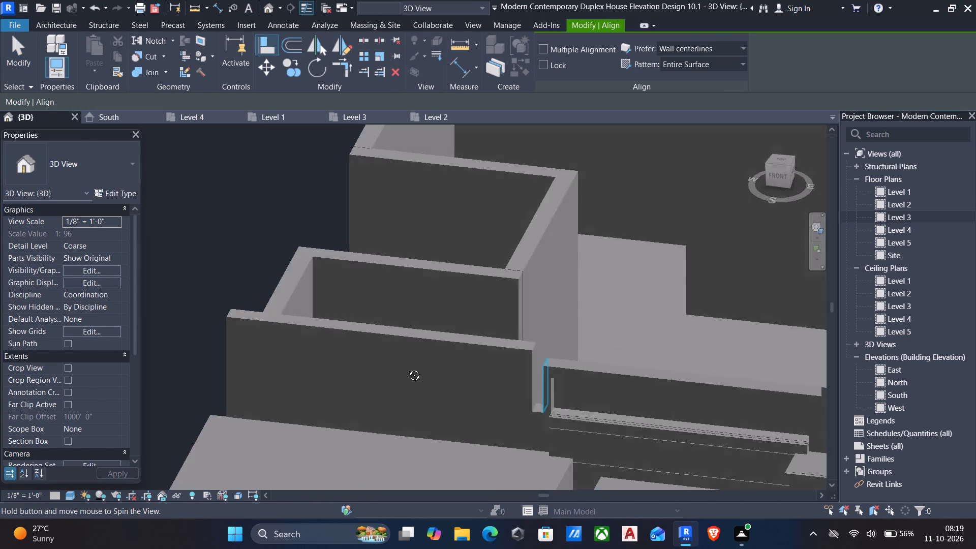
{"action": "middle_click_drag", "start_coordinate": [407, 368], "coordinate": [400, 368], "text": "shift"}
{"action": "left_click", "coordinate": [495, 379]}
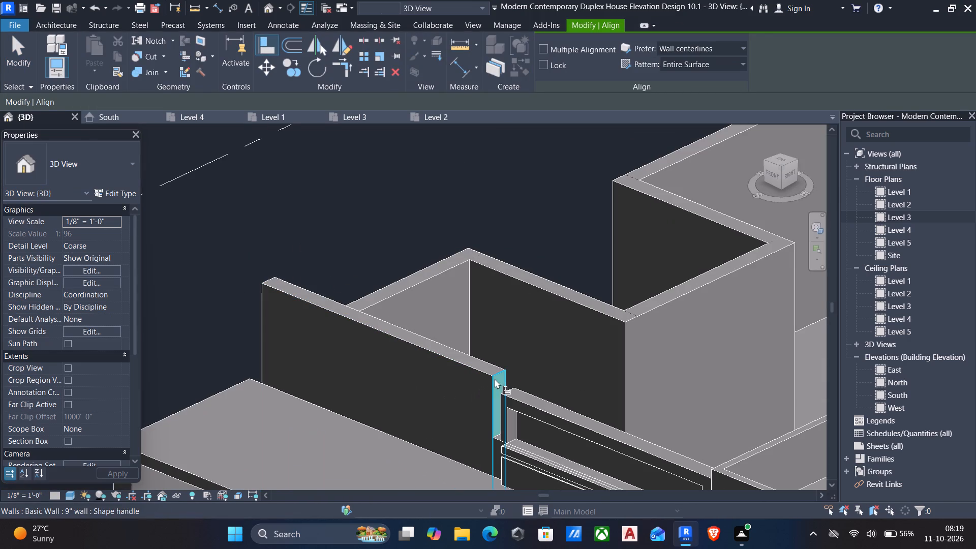
{"action": "scroll", "coordinate": [493, 396], "scroll_direction": "down", "scroll_amount": 3}
{"action": "middle_click_drag", "start_coordinate": [497, 413], "coordinate": [639, 436], "text": "shift"}
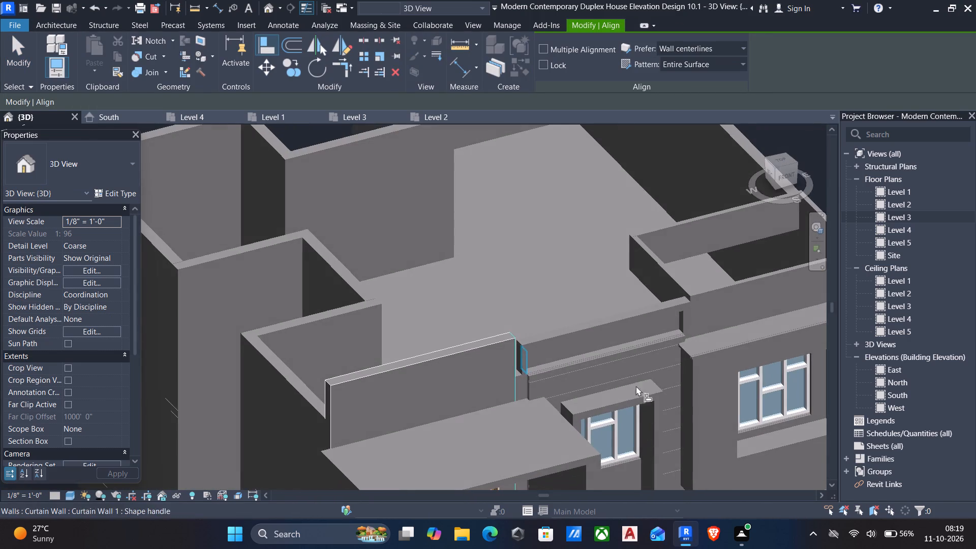
{"action": "scroll", "coordinate": [544, 365], "scroll_direction": "up", "scroll_amount": 7}
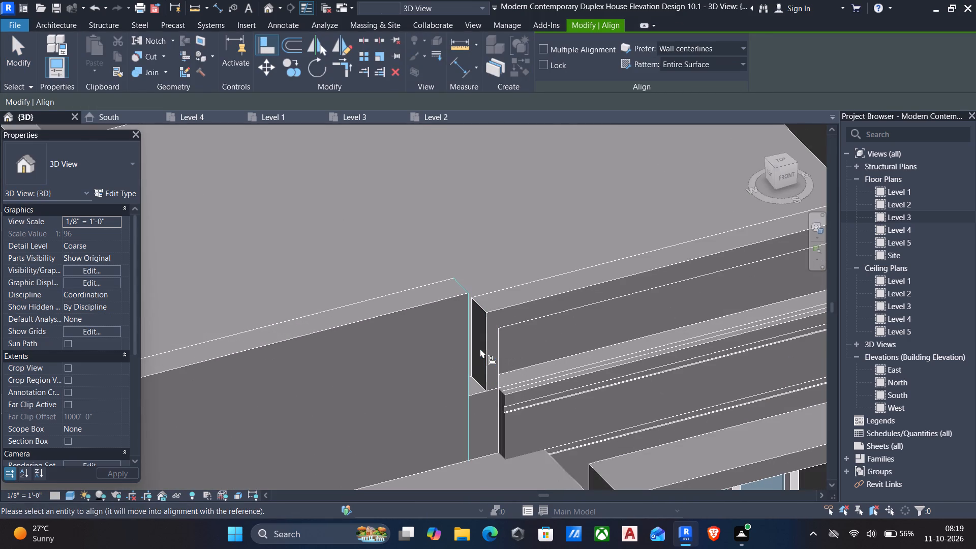
{"action": "left_click", "coordinate": [484, 319]}
{"action": "scroll", "coordinate": [527, 352], "scroll_direction": "down", "scroll_amount": 3}
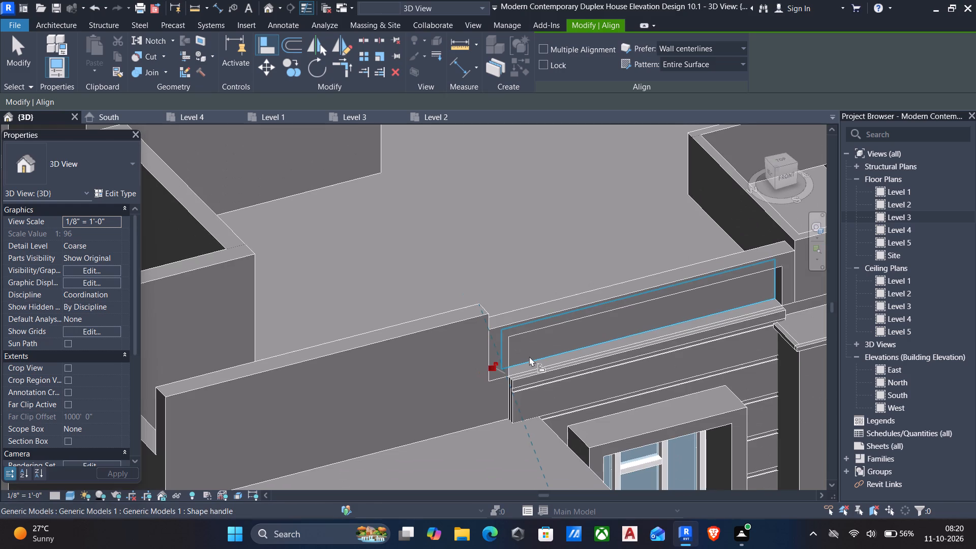
{"action": "key", "text": "Escape"}
{"action": "middle_click_drag", "start_coordinate": [536, 369], "coordinate": [397, 341]}
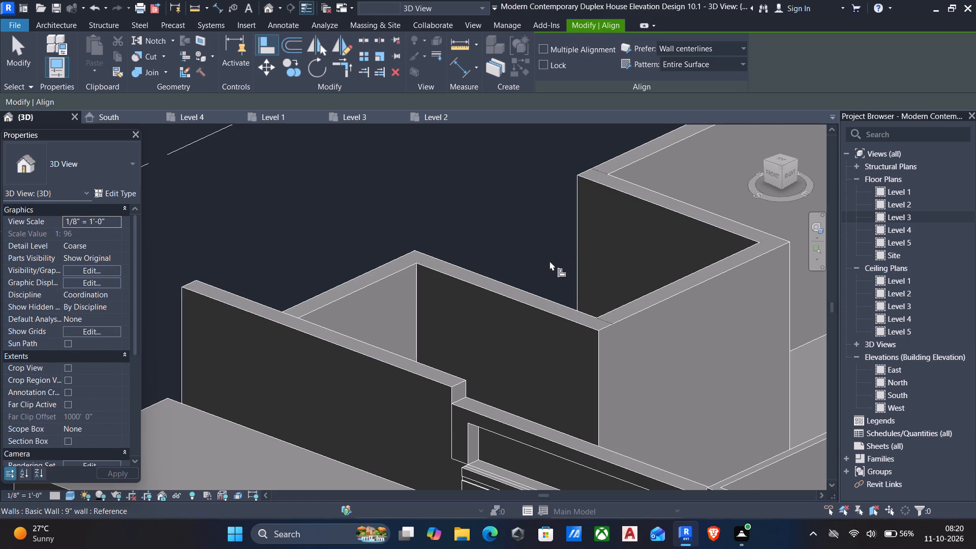
{"action": "key", "text": "Escape"}
Examine the house's front elevation and rooftop walls from several angles in 3D.
{"action": "scroll", "coordinate": [784, 308], "scroll_direction": "down", "scroll_amount": 3}
{"action": "scroll", "coordinate": [545, 268], "scroll_direction": "down", "scroll_amount": 5}
{"action": "middle_click_drag", "start_coordinate": [625, 311], "coordinate": [618, 309]}
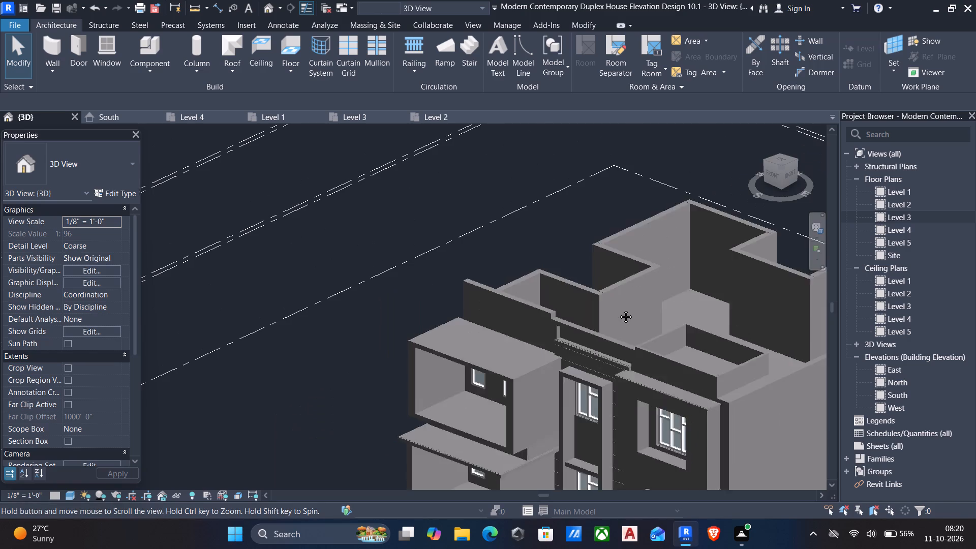
{"action": "middle_click_drag", "start_coordinate": [618, 309], "coordinate": [550, 273]}
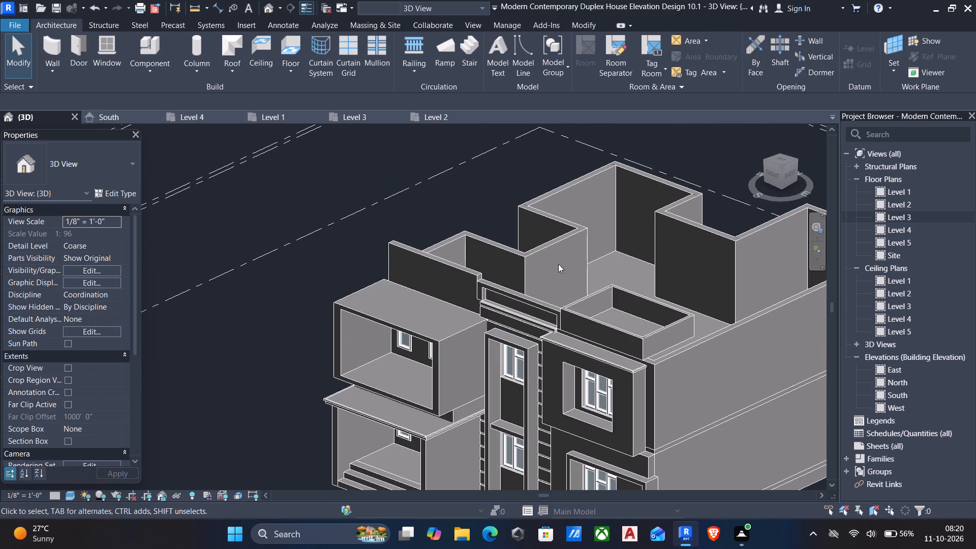
{"action": "scroll", "coordinate": [608, 288], "scroll_direction": "down", "scroll_amount": 4}
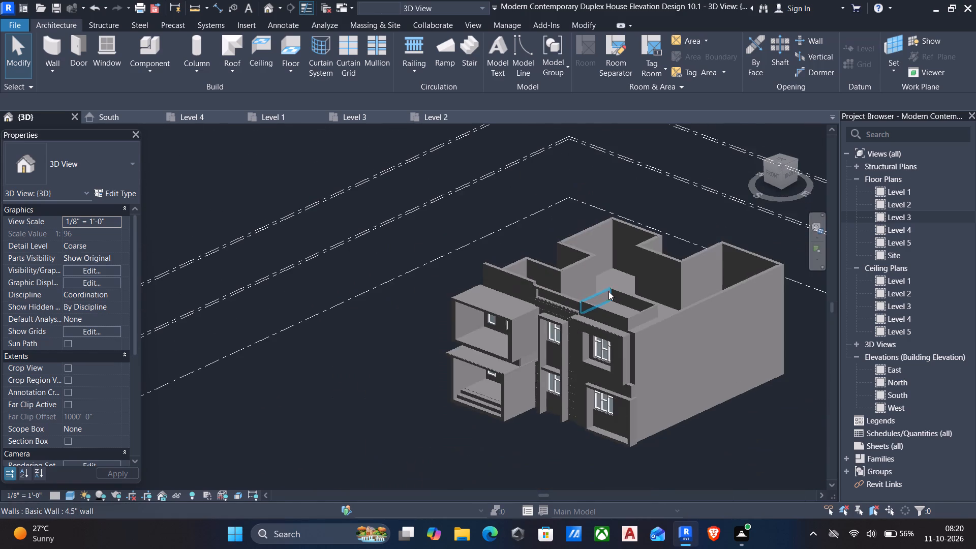
{"action": "middle_click_drag", "start_coordinate": [600, 283], "coordinate": [686, 266]}
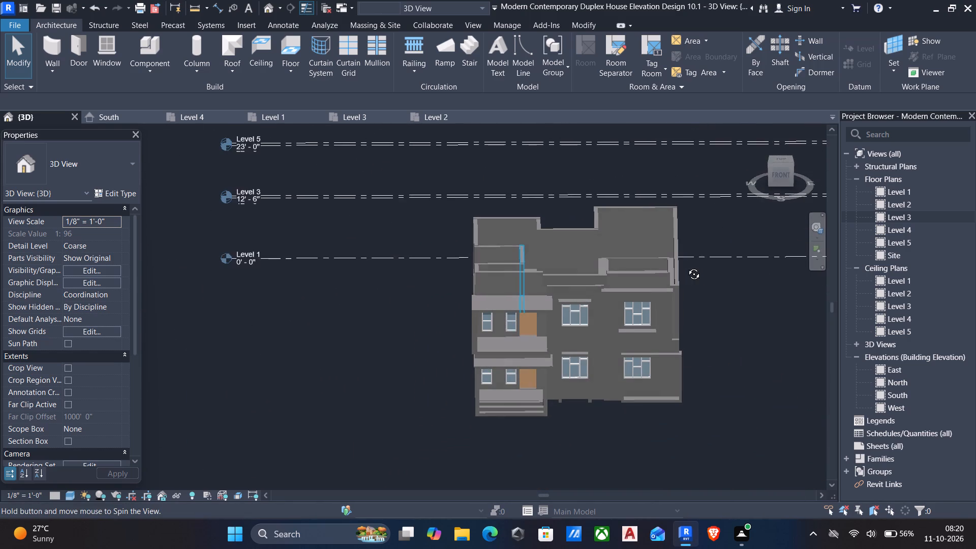
{"action": "middle_click_drag", "start_coordinate": [686, 266], "coordinate": [696, 239]}
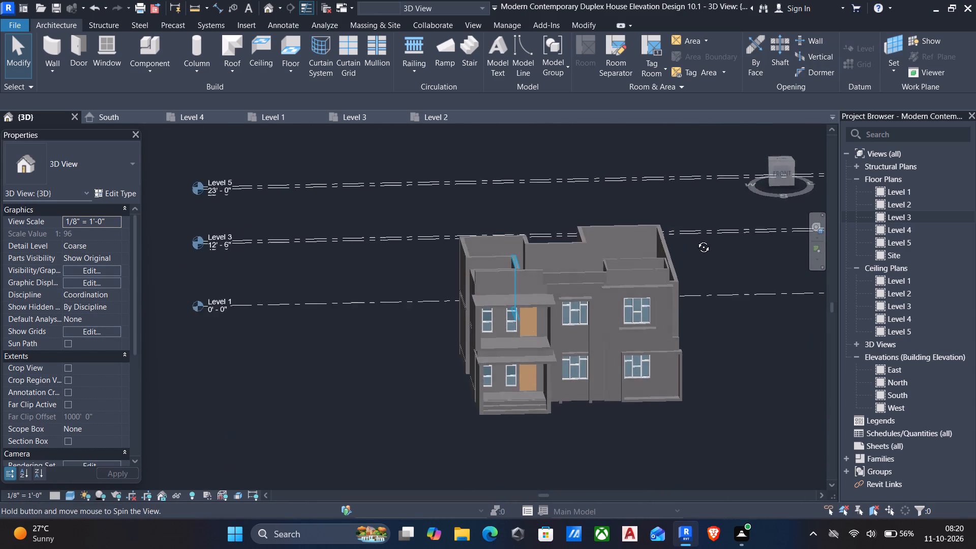
{"action": "middle_click_drag", "start_coordinate": [696, 239], "coordinate": [705, 226]}
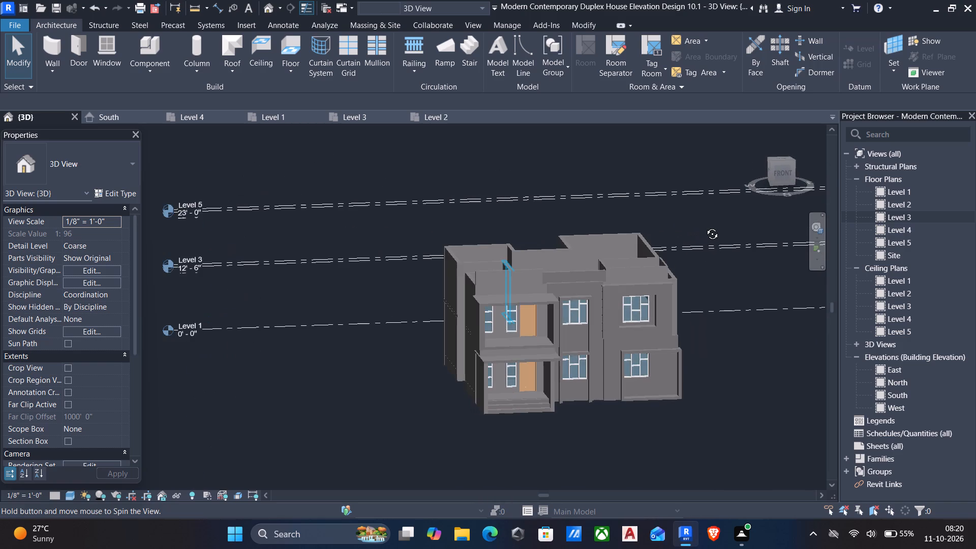
{"action": "middle_click_drag", "start_coordinate": [705, 226], "coordinate": [643, 238]}
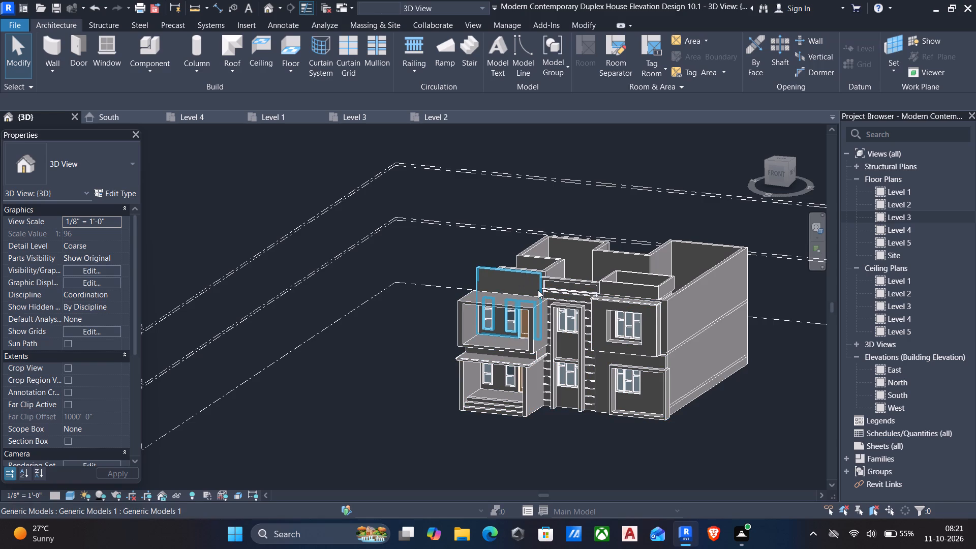
In the facade's in-place model, sketch an extrusion rectangle about 14' by 12' 10" on the top plane of the raised front wall segment.
{"action": "scroll", "coordinate": [563, 295], "scroll_direction": "up", "scroll_amount": 6}
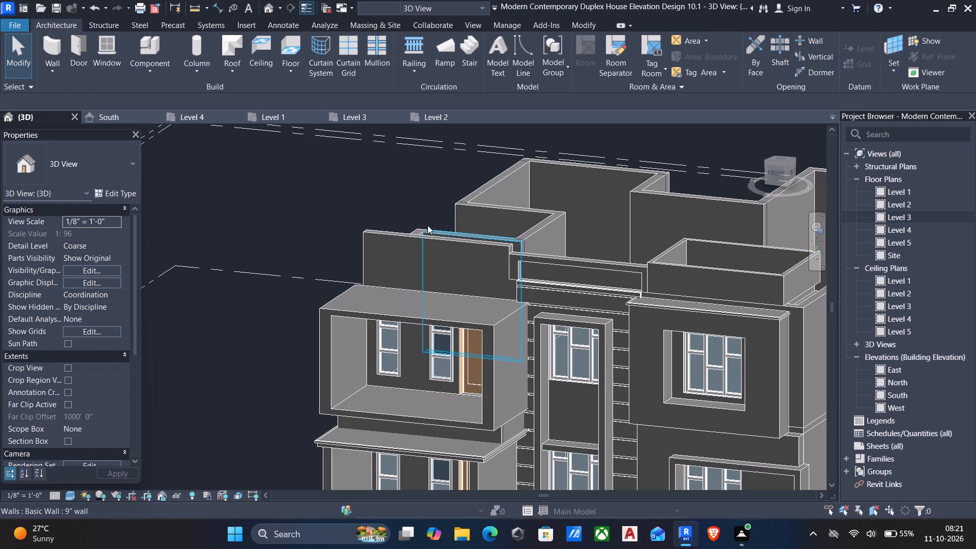
{"action": "left_click_drag", "start_coordinate": [425, 236], "coordinate": [430, 248]}
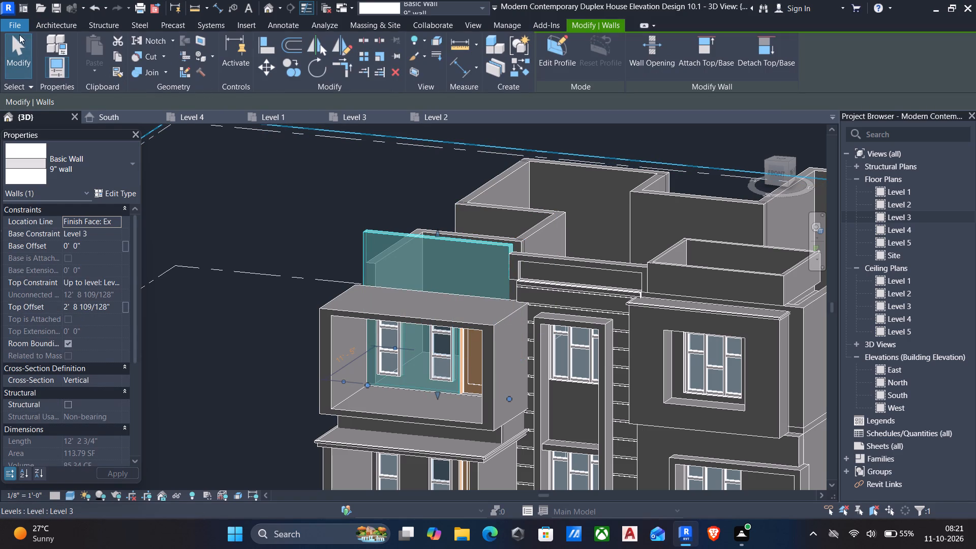
{"action": "left_click", "coordinate": [573, 286]}
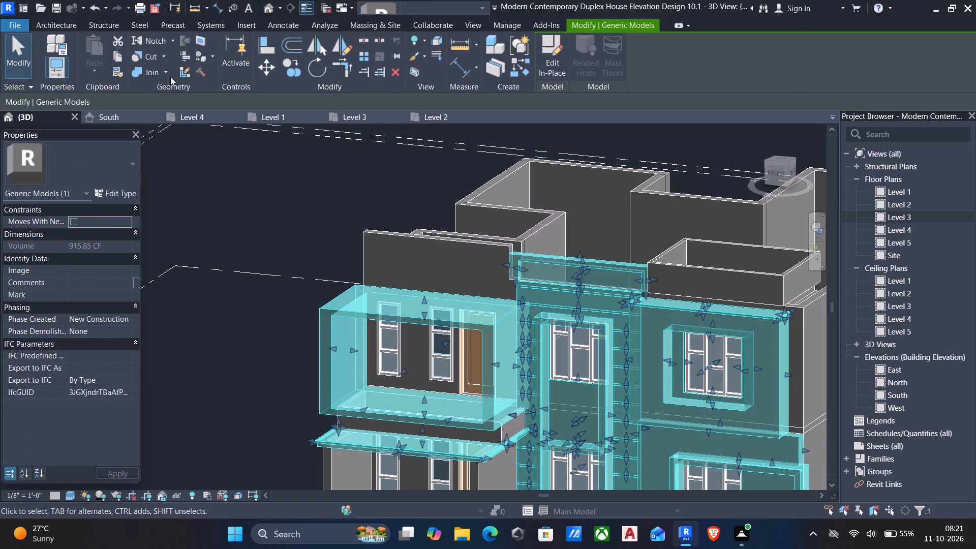
{"action": "left_click", "coordinate": [554, 56]}
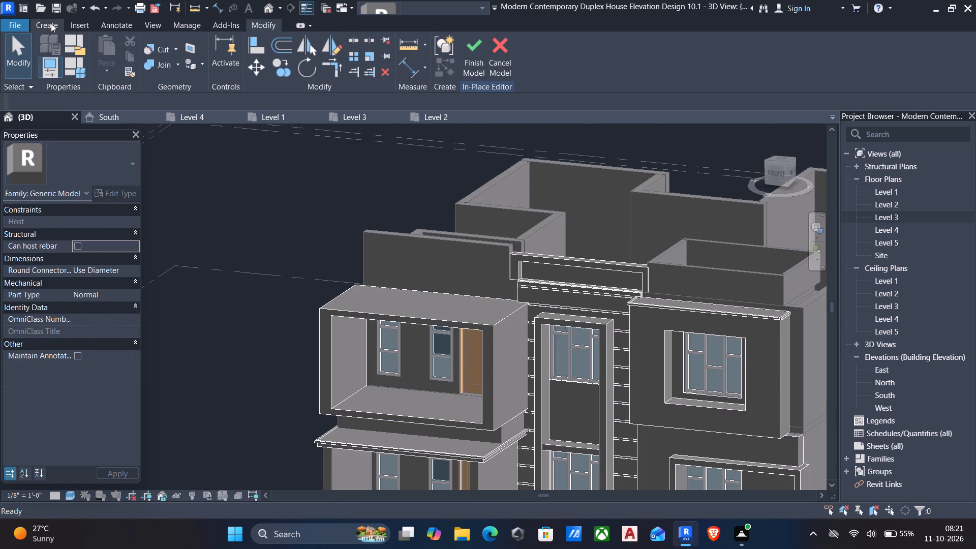
{"action": "left_click", "coordinate": [51, 23]}
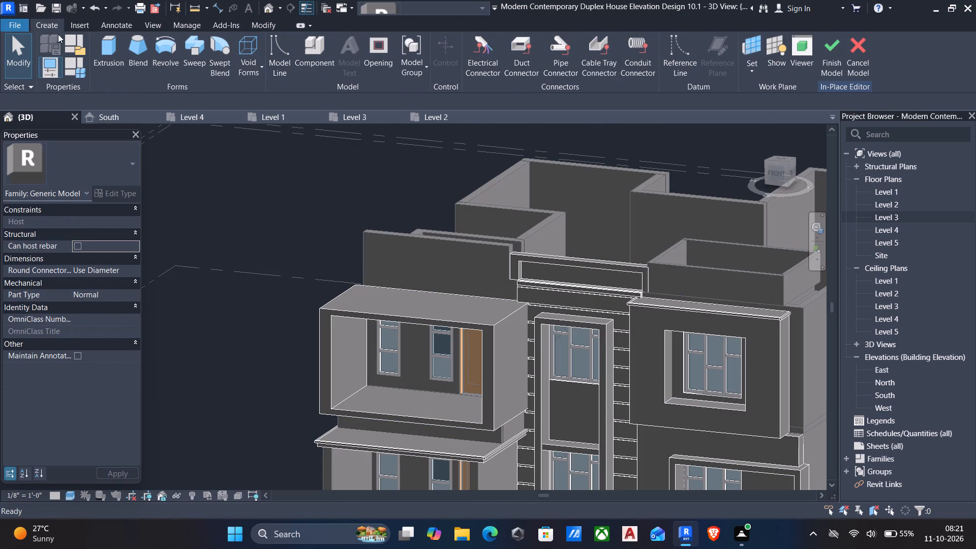
{"action": "left_click", "coordinate": [111, 43]}
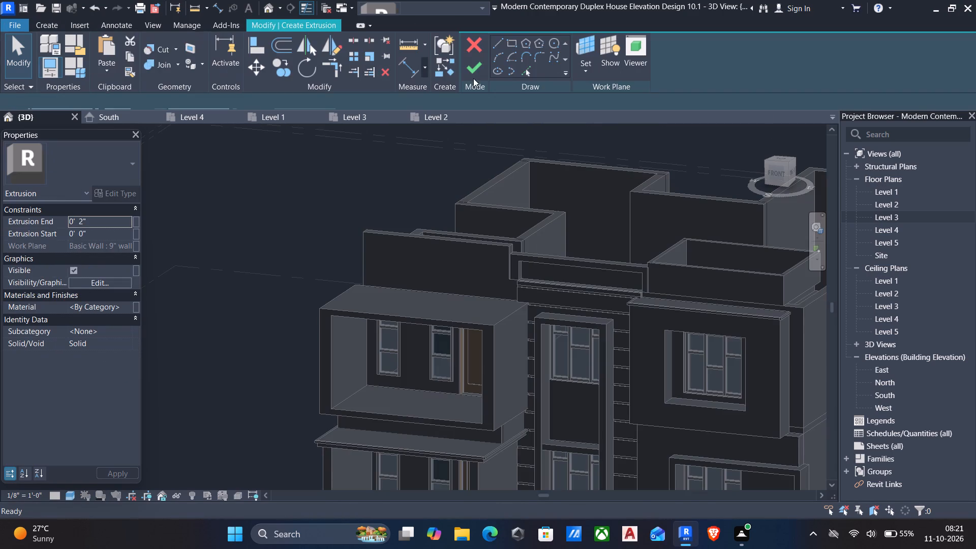
{"action": "left_click", "coordinate": [582, 69]}
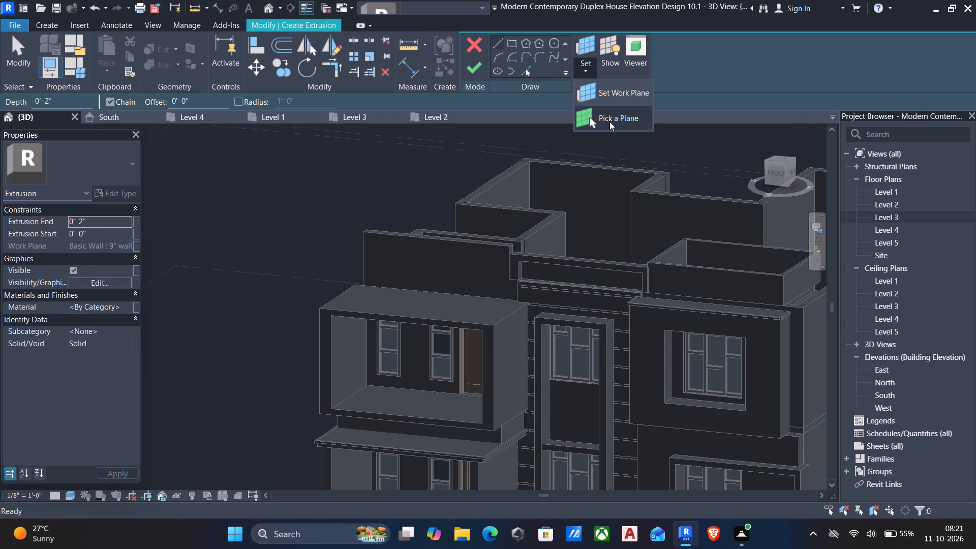
{"action": "left_click", "coordinate": [606, 119]}
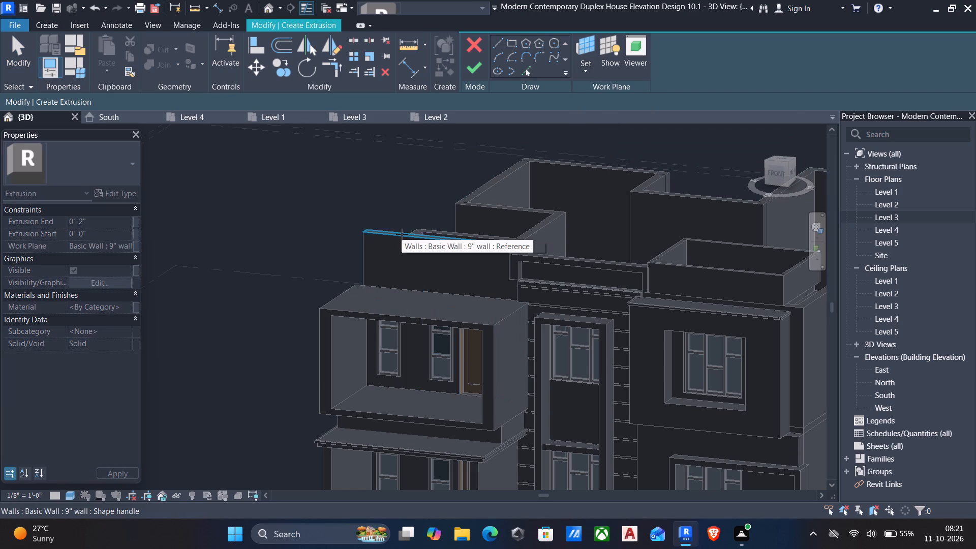
{"action": "left_click", "coordinate": [402, 234]}
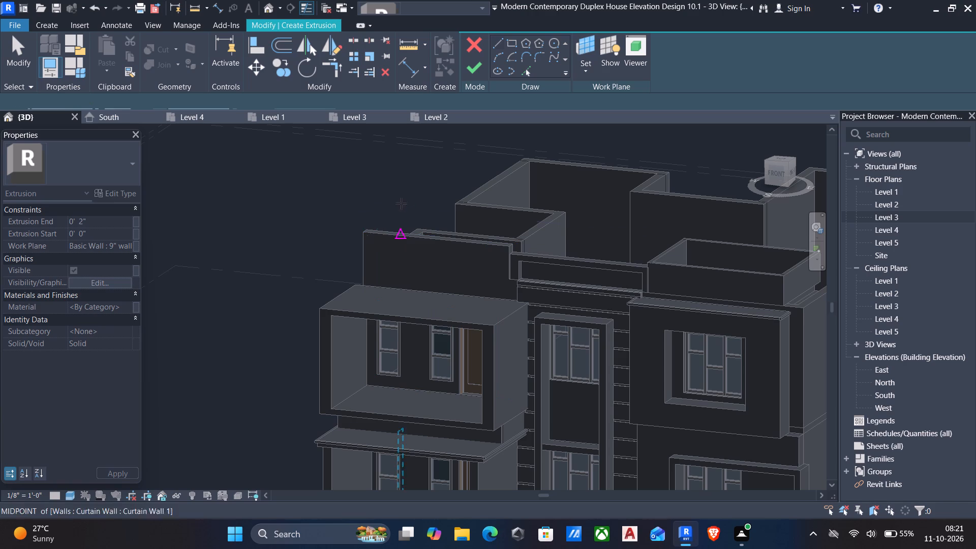
{"action": "left_click", "coordinate": [510, 43]}
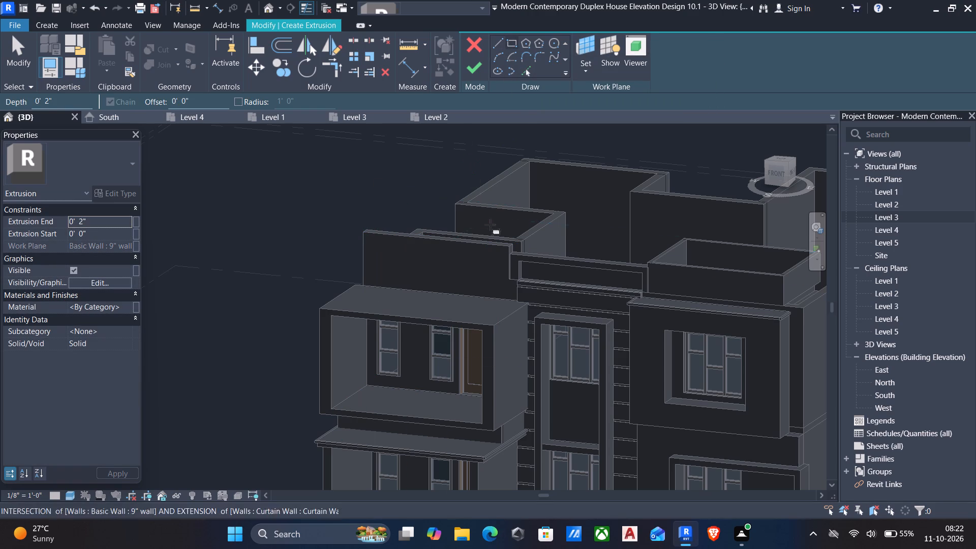
{"action": "left_click", "coordinate": [361, 233]}
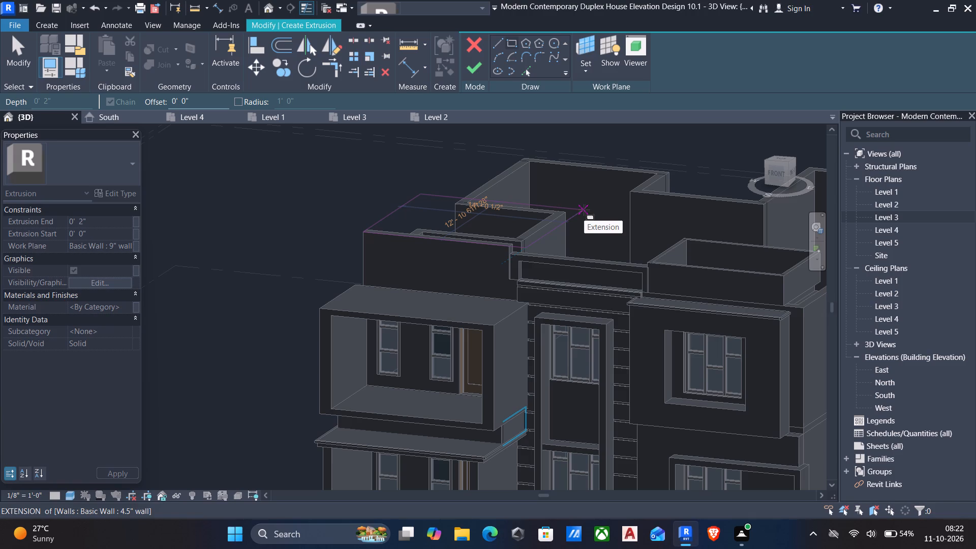
{"action": "left_click", "coordinate": [584, 210]}
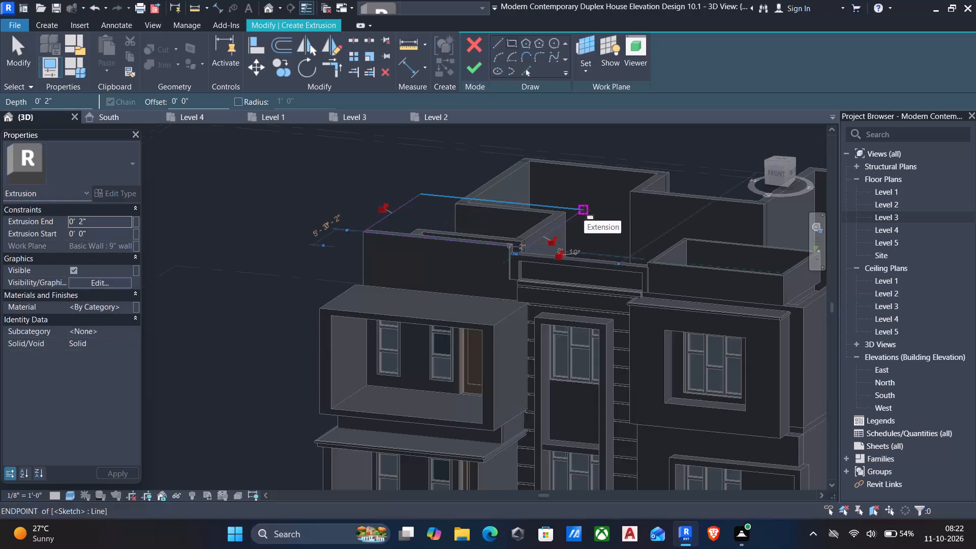
{"action": "key", "text": "Escape"}
{"action": "key", "text": "Escape"}
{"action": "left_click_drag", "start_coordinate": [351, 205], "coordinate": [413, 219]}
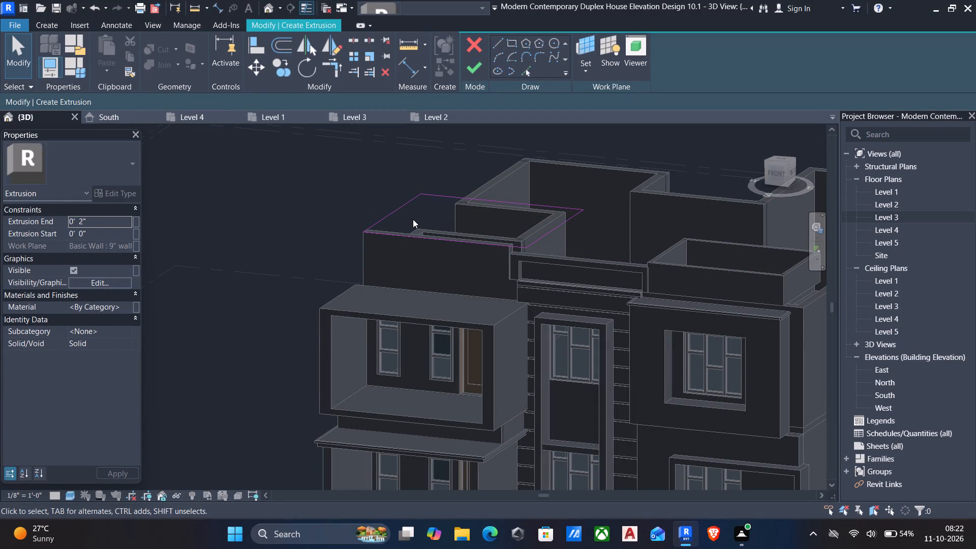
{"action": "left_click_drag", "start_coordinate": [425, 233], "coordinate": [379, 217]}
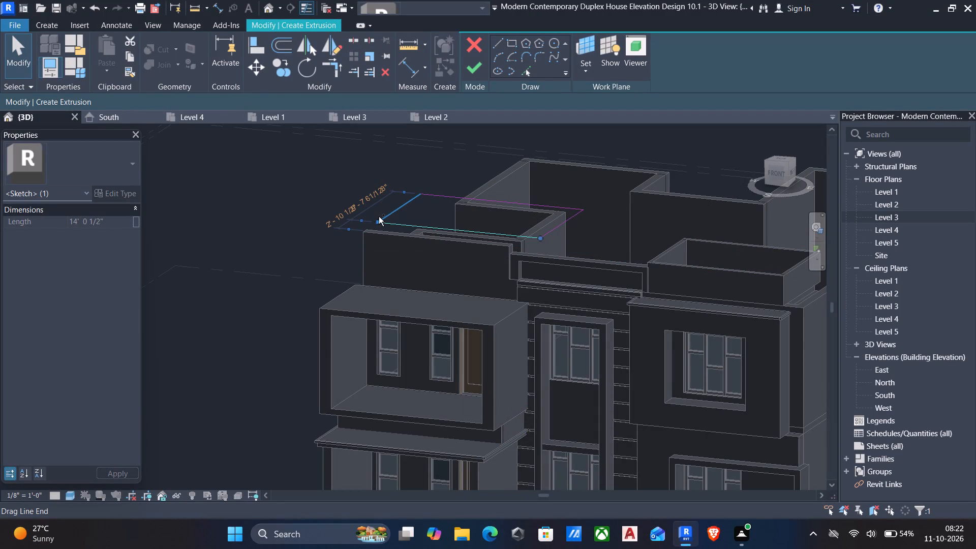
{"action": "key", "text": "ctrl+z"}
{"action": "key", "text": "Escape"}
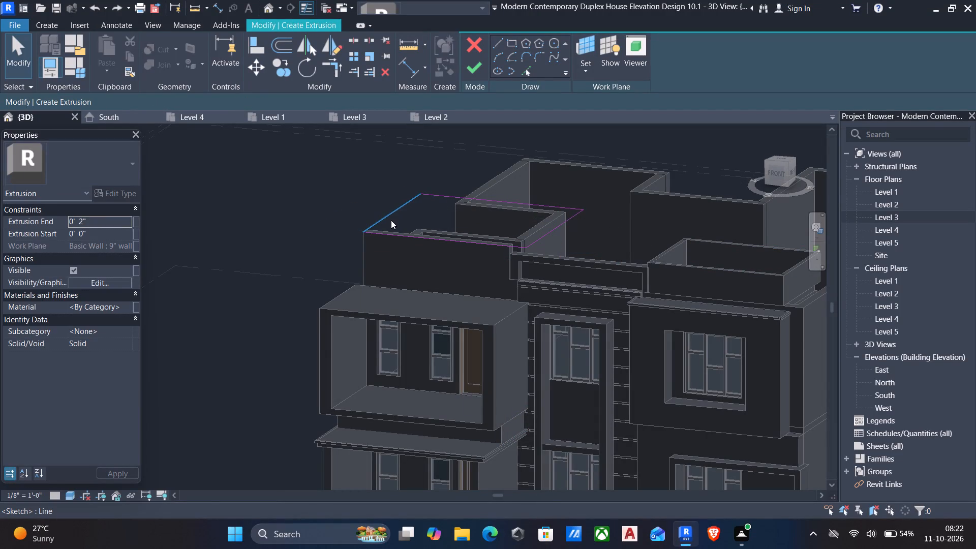
Move the west edge of the rectangular extrusion sketch outward past the wall end by about 1' 3".
{"action": "left_click_drag", "start_coordinate": [394, 224], "coordinate": [364, 207]}
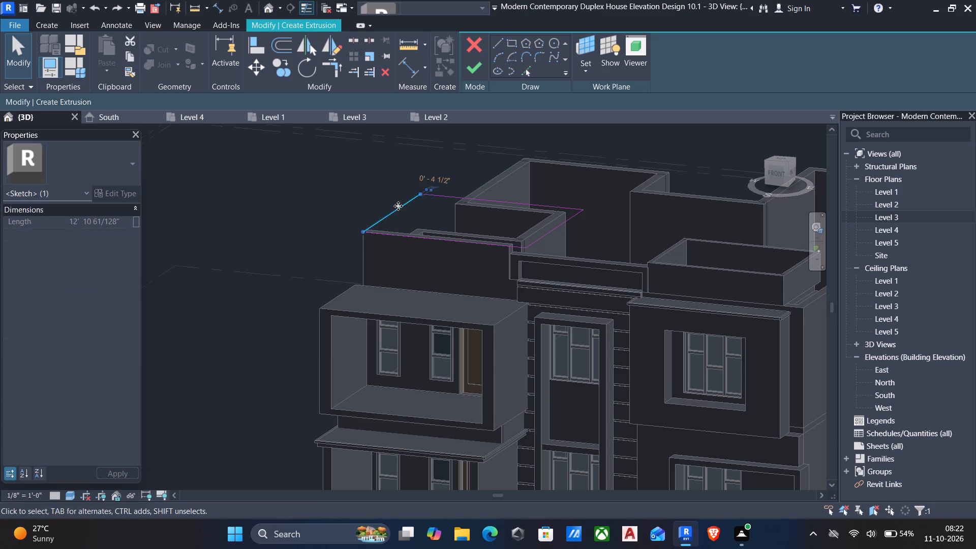
{"action": "key", "text": "Left"}
{"action": "key", "text": "Left"}
{"action": "key", "text": "Left"}
{"action": "key", "text": "Left"}
{"action": "key", "text": "Left"}
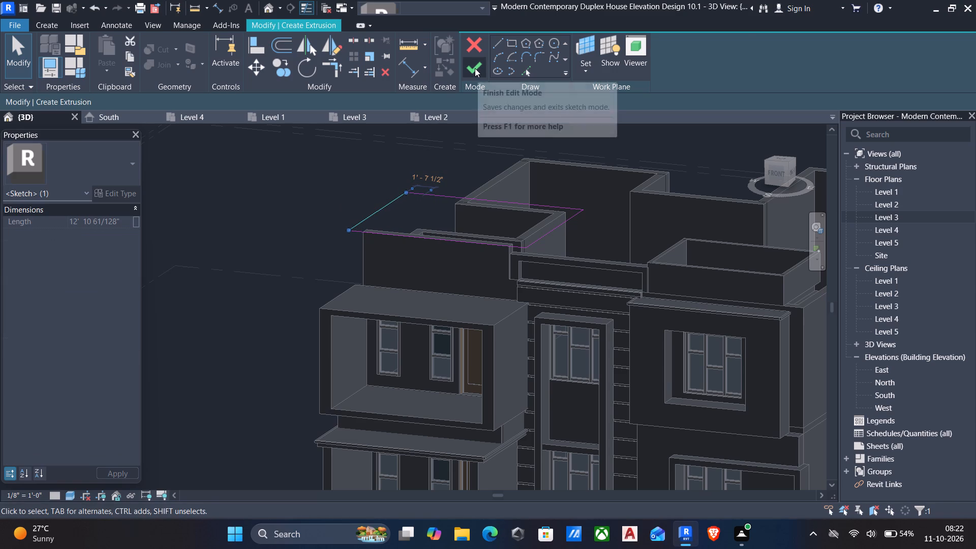
Move the front edge of the rectangular sketch forward beyond the raised wall by about 4' and finish the extrusion sketch.
{"action": "left_click", "coordinate": [461, 237]}
{"action": "key", "text": "Down"}
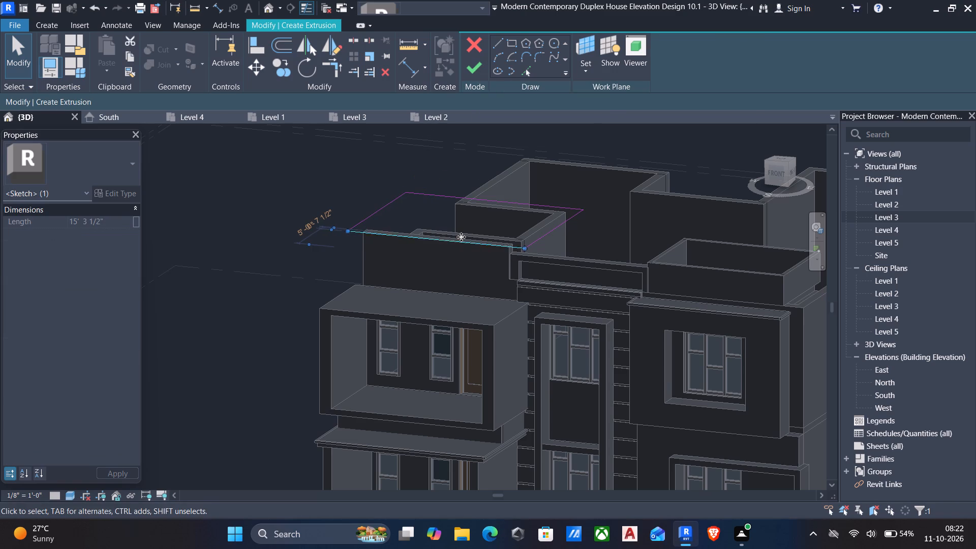
{"action": "key", "text": "Down"}
{"action": "key", "text": "Down"}
{"action": "key", "text": "Down"}
{"action": "key", "text": "Down"}
{"action": "key", "text": "Down"}
{"action": "key", "text": "Down"}
{"action": "key", "text": "Down"}
{"action": "key", "text": "Down"}
{"action": "key", "text": "Down"}
{"action": "key", "text": "Down"}
{"action": "key", "text": "Down"}
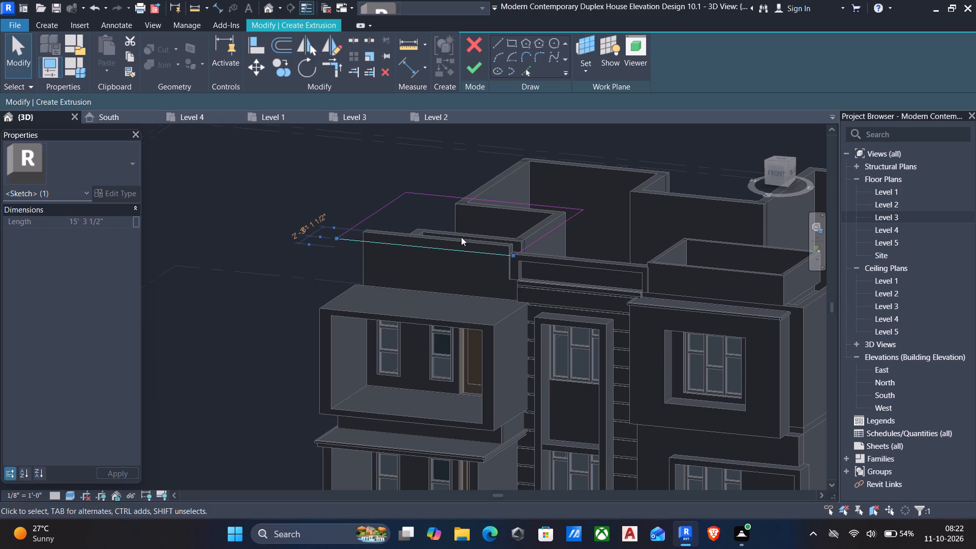
{"action": "key", "text": "Down"}
{"action": "key", "text": "Down"}
{"action": "key", "text": "Down"}
{"action": "key", "text": "Down"}
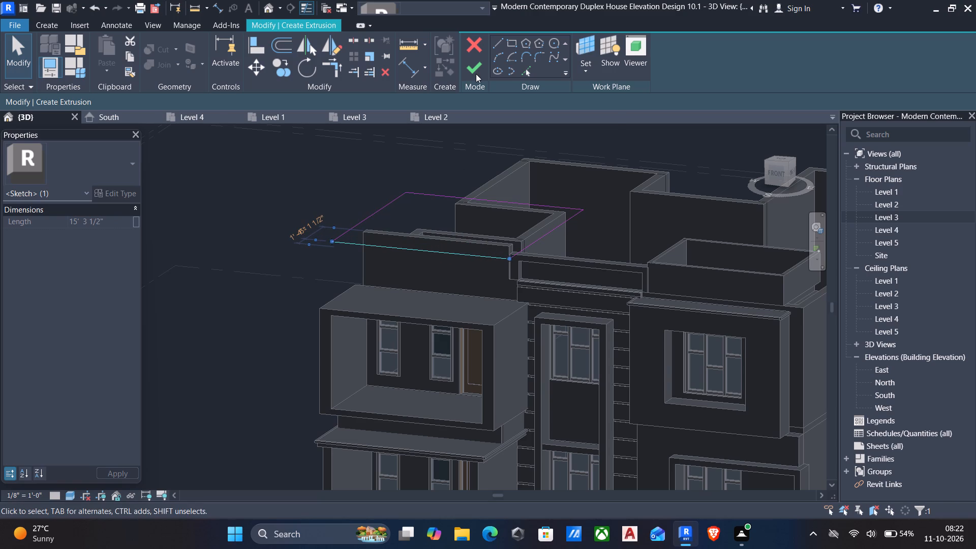
{"action": "left_click", "coordinate": [474, 68]}
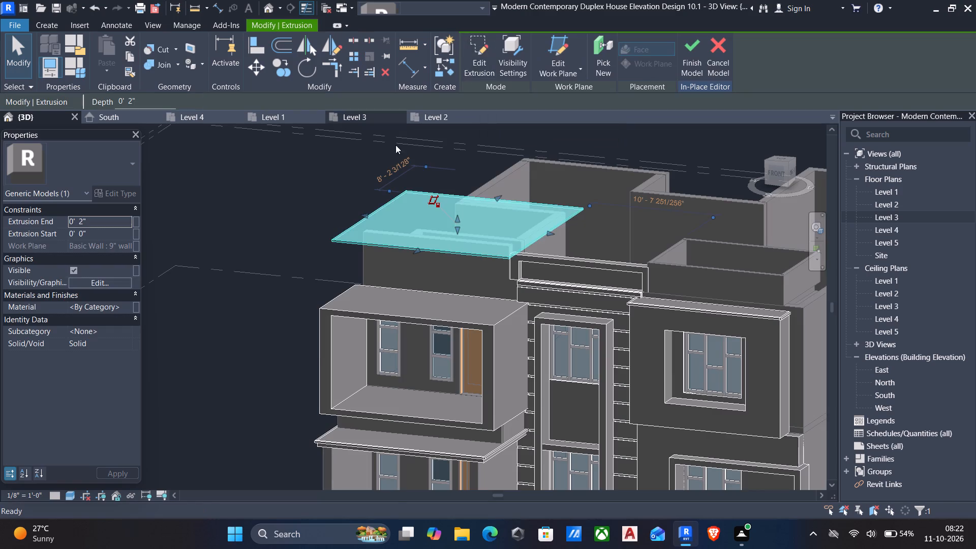
Set the new roof slab's extrusion end to 6".
{"action": "left_click", "coordinate": [118, 217]}
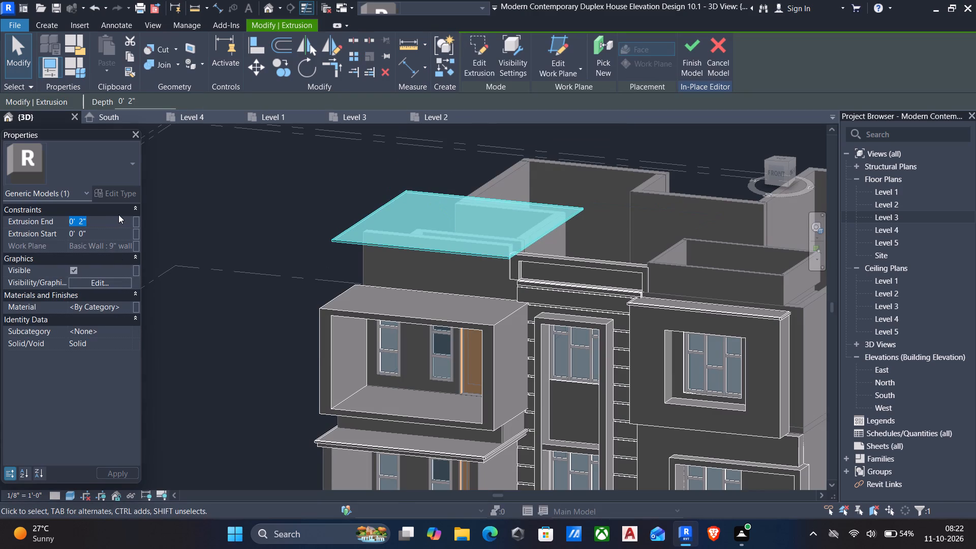
{"action": "key", "text": "6"}
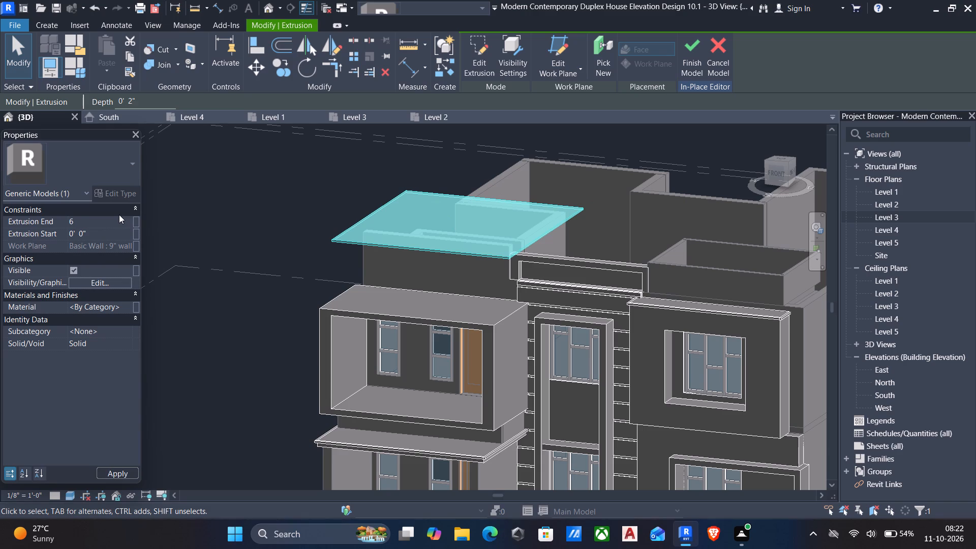
{"action": "key", "text": "shift+quotedbl"}
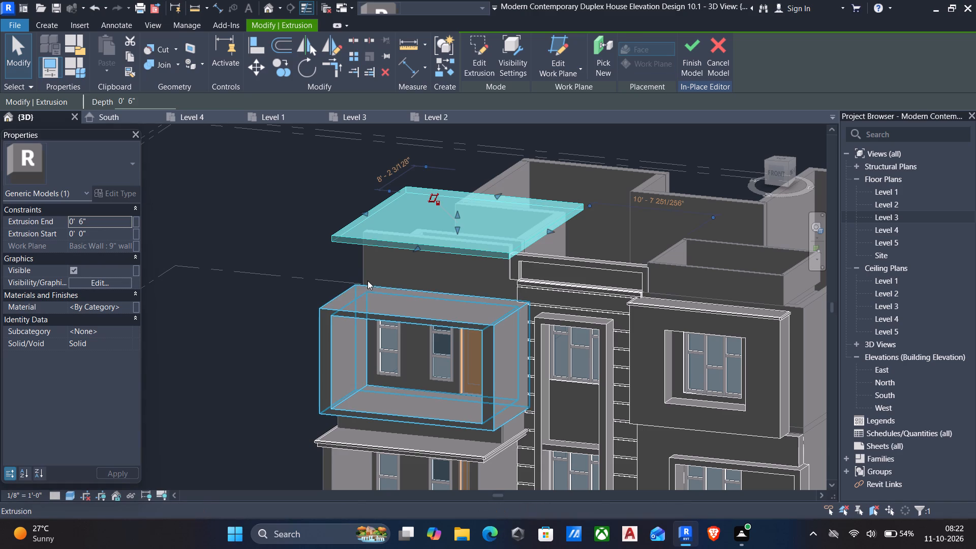
Stretch the front face of the roof slab farther forward so it overhangs more of the balcony box below.
{"action": "middle_click_drag", "start_coordinate": [360, 306], "coordinate": [406, 227], "text": "shift"}
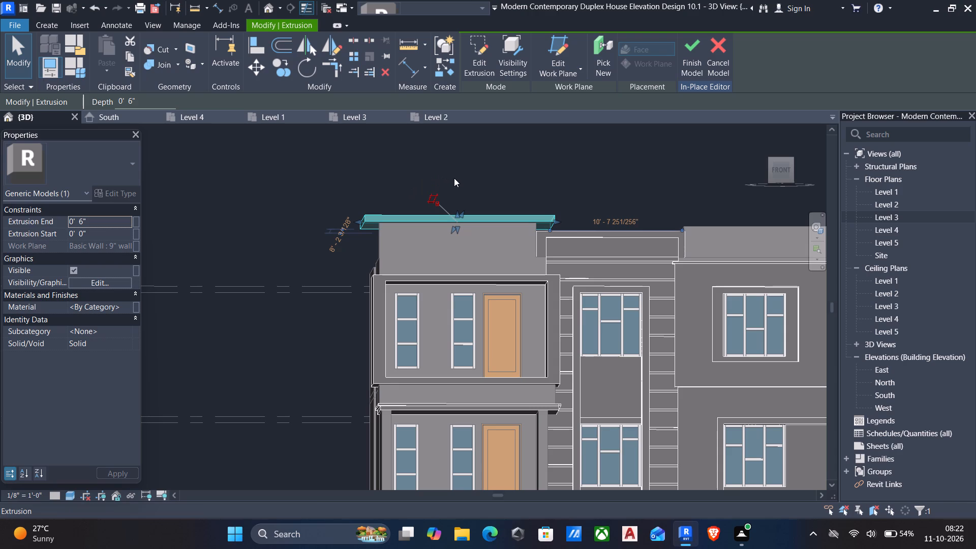
{"action": "scroll", "coordinate": [454, 178], "scroll_direction": "down", "scroll_amount": 5}
{"action": "middle_click_drag", "start_coordinate": [459, 249], "coordinate": [461, 271], "text": "shift"}
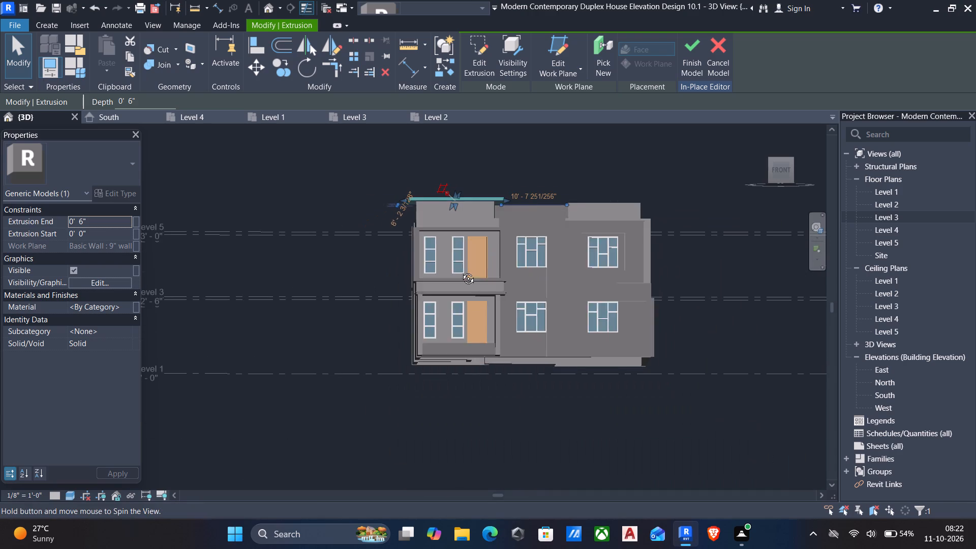
{"action": "middle_click_drag", "start_coordinate": [461, 271], "coordinate": [599, 299], "text": "shift"}
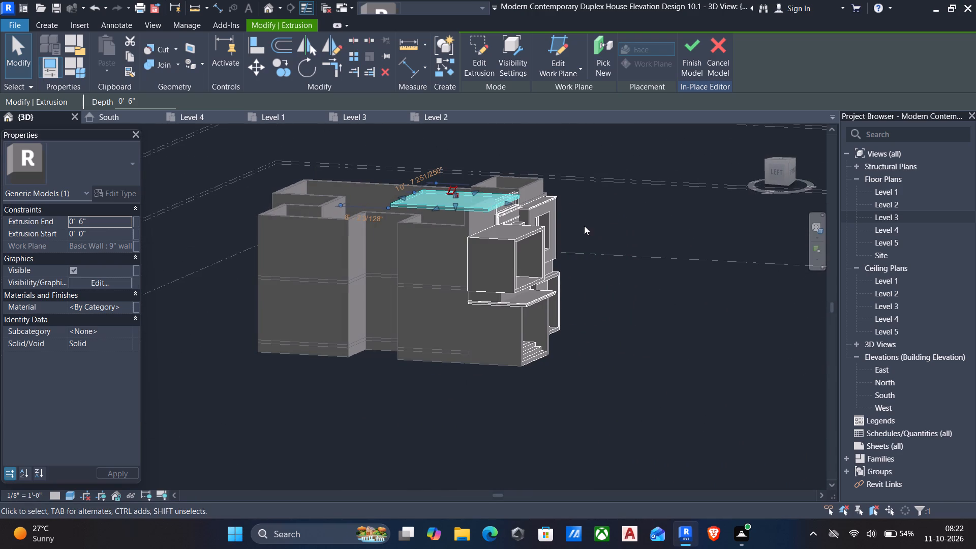
{"action": "scroll", "coordinate": [509, 207], "scroll_direction": "up", "scroll_amount": 5}
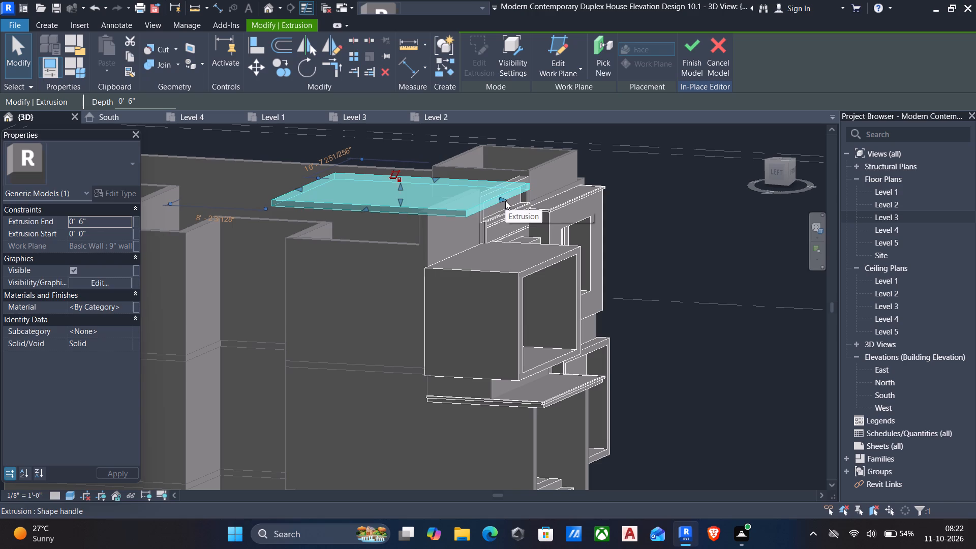
{"action": "left_click_drag", "start_coordinate": [505, 201], "coordinate": [544, 204]}
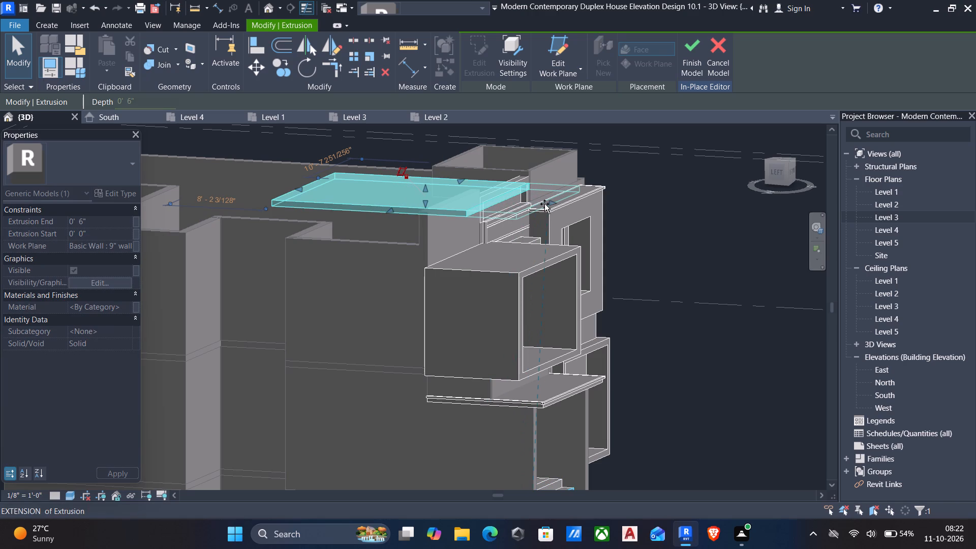
{"action": "left_click_drag", "start_coordinate": [544, 204], "coordinate": [541, 204]}
{"action": "key", "text": "Escape"}
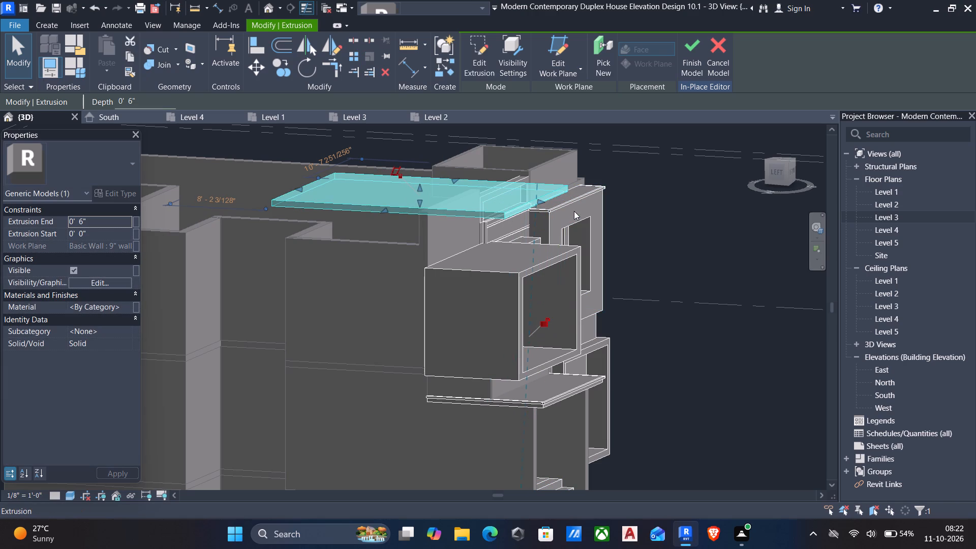
Check the roof slab's overhang from the front and finish the in-place model.
{"action": "scroll", "coordinate": [579, 225], "scroll_direction": "down", "scroll_amount": 4}
{"action": "middle_click_drag", "start_coordinate": [584, 230], "coordinate": [438, 275], "text": "shift"}
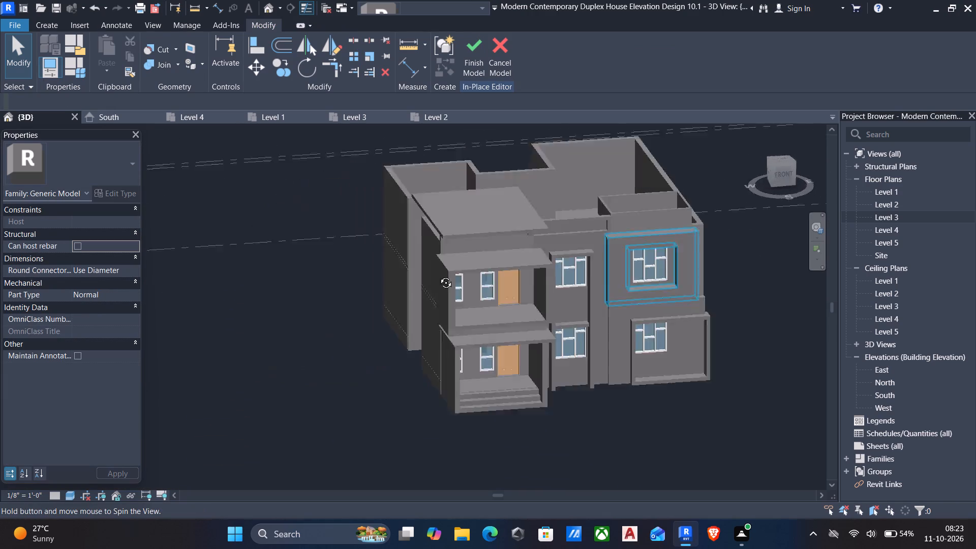
{"action": "middle_click_drag", "start_coordinate": [438, 275], "coordinate": [395, 159], "text": "shift"}
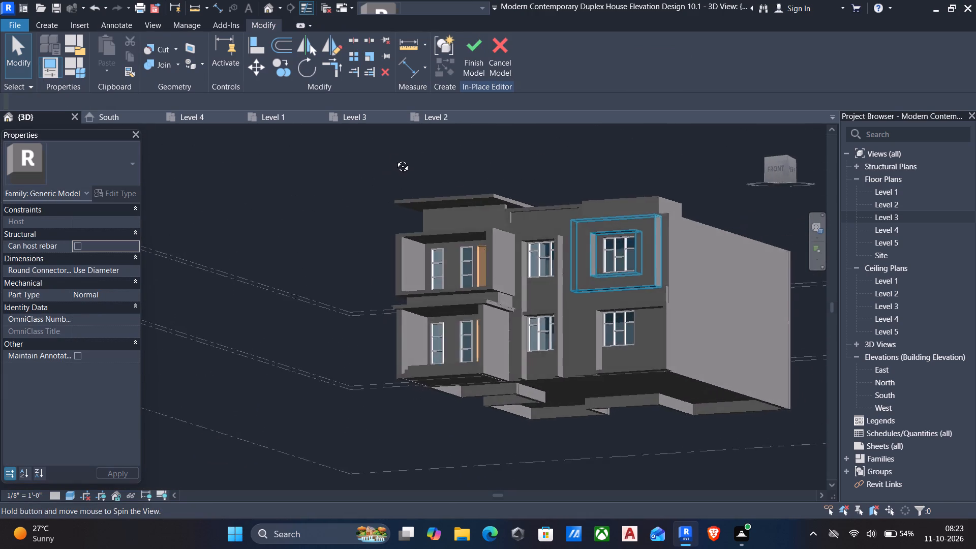
{"action": "middle_click_drag", "start_coordinate": [395, 159], "coordinate": [457, 195], "text": "shift"}
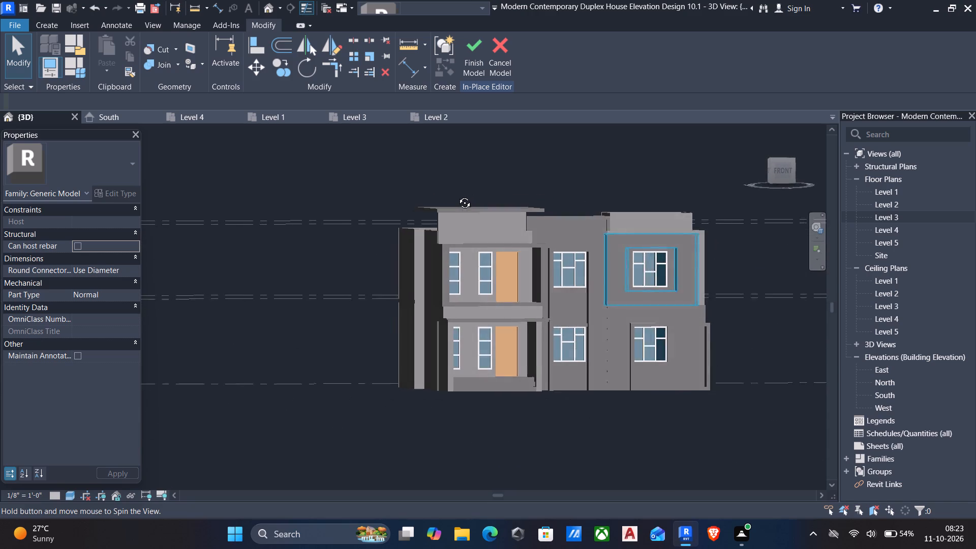
{"action": "middle_click_drag", "start_coordinate": [457, 195], "coordinate": [454, 193], "text": "shift"}
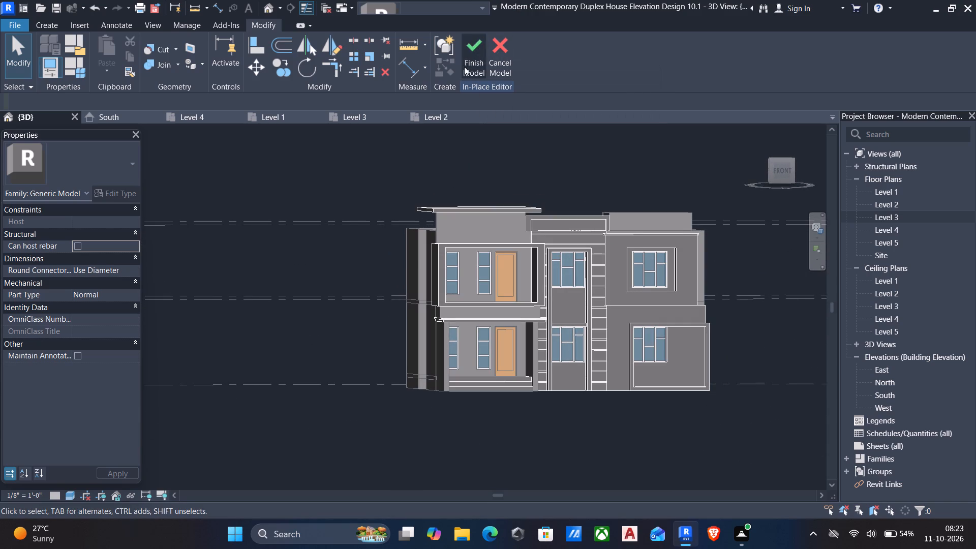
{"action": "left_click", "coordinate": [472, 42]}
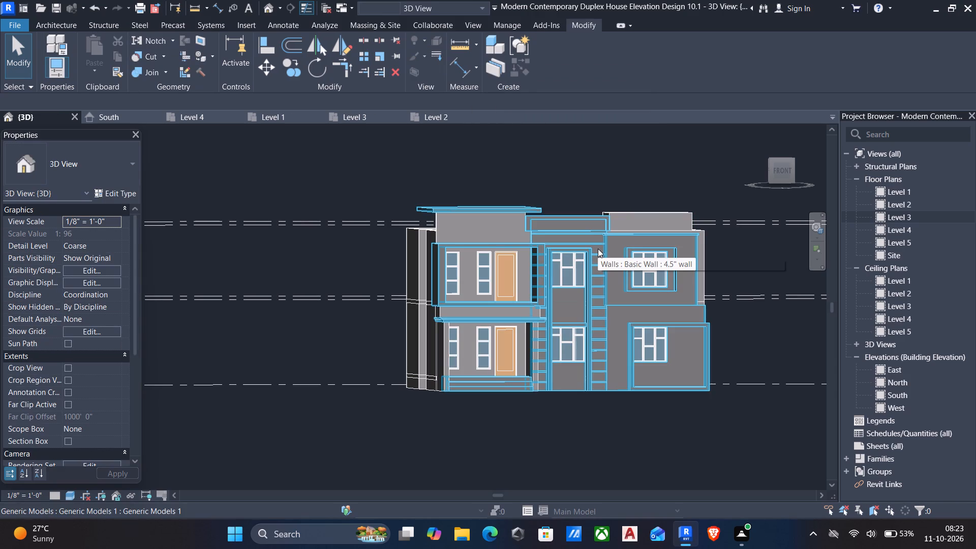
Copy the 6" floor on Level 3 and paste it aligned to Level 4.
{"action": "middle_click_drag", "start_coordinate": [598, 250], "coordinate": [650, 400], "text": "shift"}
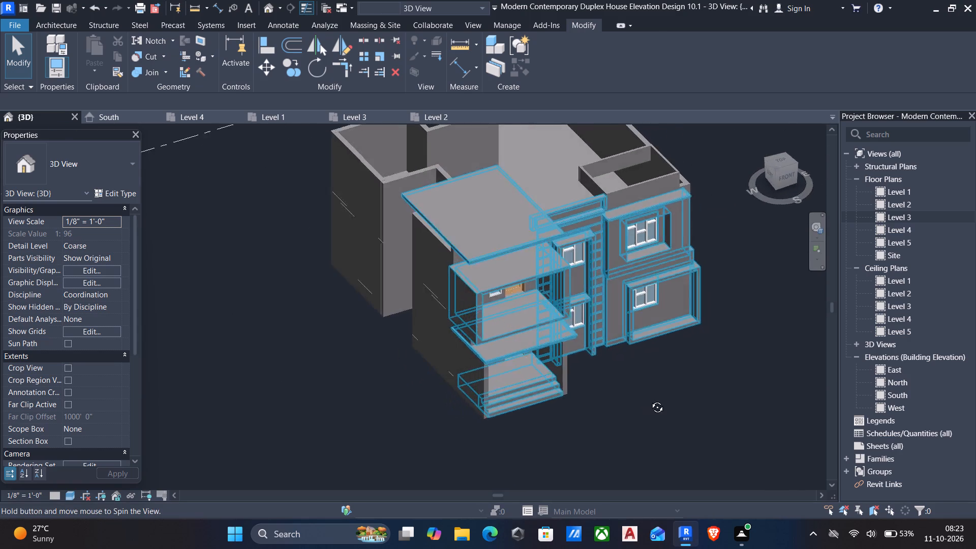
{"action": "middle_click_drag", "start_coordinate": [650, 400], "coordinate": [826, 351], "text": "shift"}
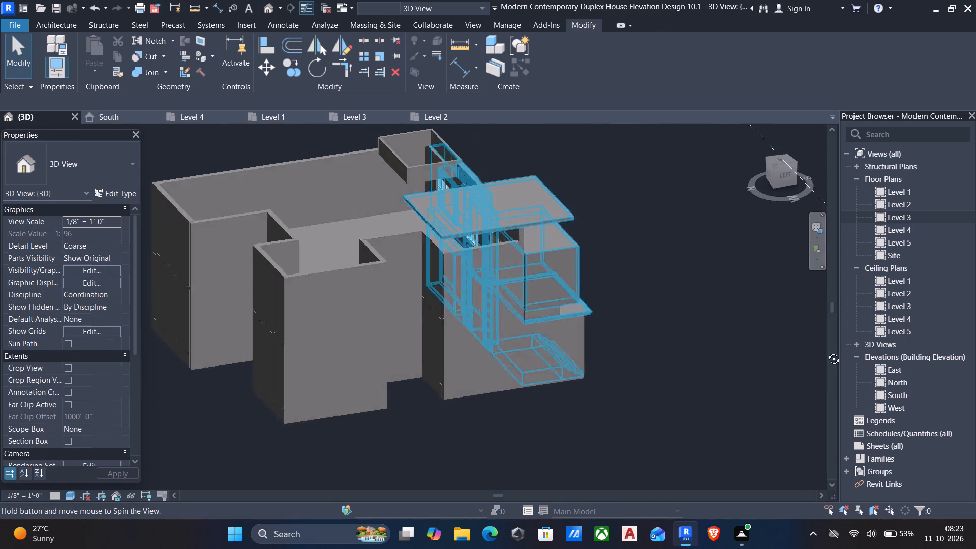
{"action": "middle_click_drag", "start_coordinate": [826, 351], "coordinate": [923, 314], "text": "shift"}
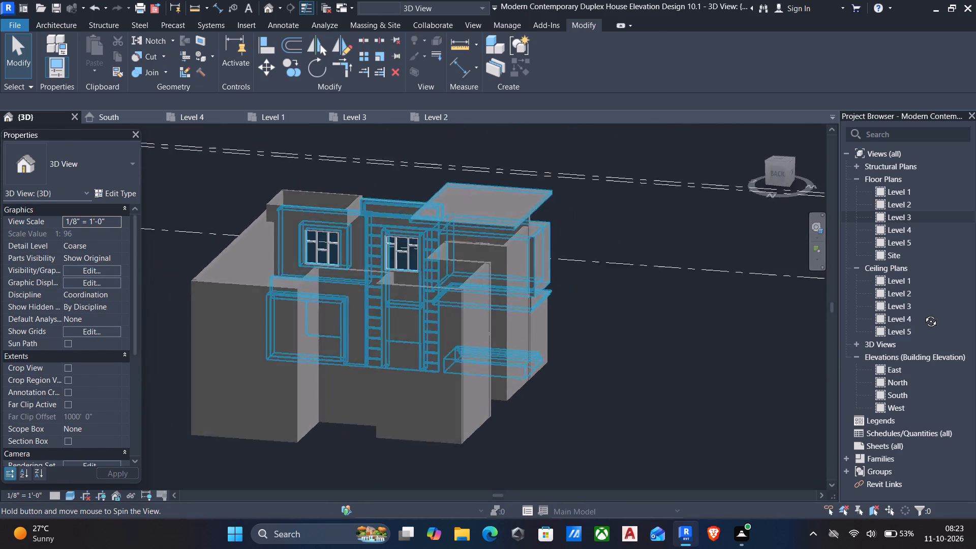
{"action": "middle_click_drag", "start_coordinate": [923, 314], "coordinate": [599, 302], "text": "shift"}
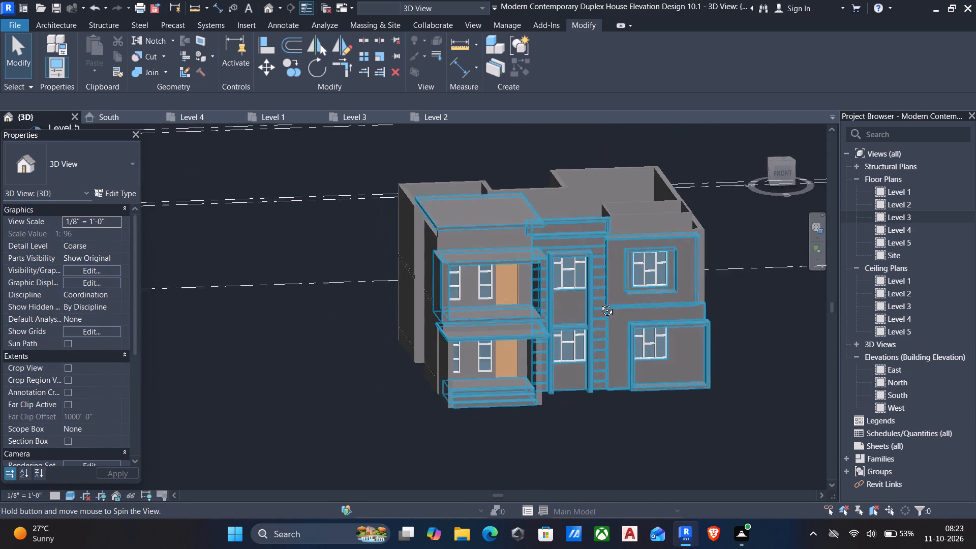
{"action": "middle_click_drag", "start_coordinate": [599, 302], "coordinate": [717, 325], "text": "shift"}
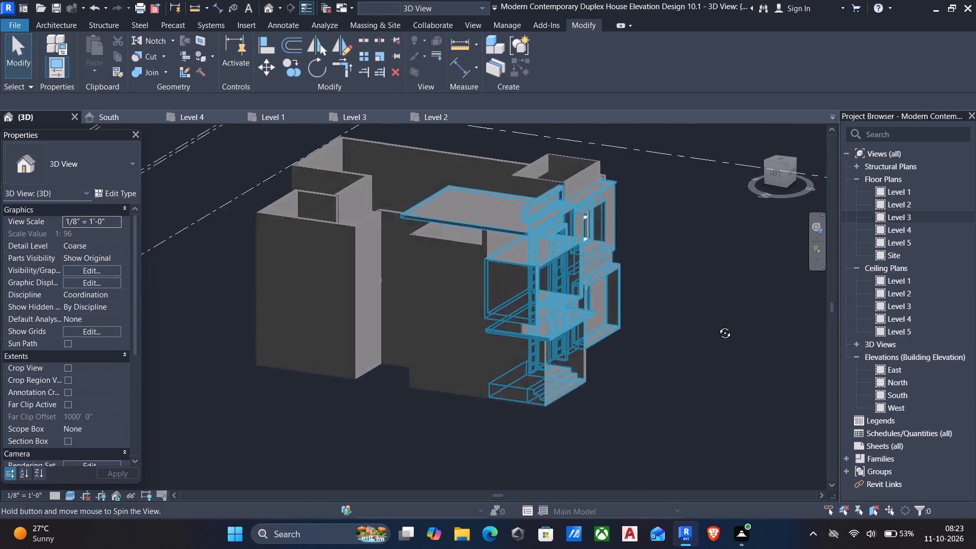
{"action": "middle_click_drag", "start_coordinate": [717, 325], "coordinate": [851, 342], "text": "shift"}
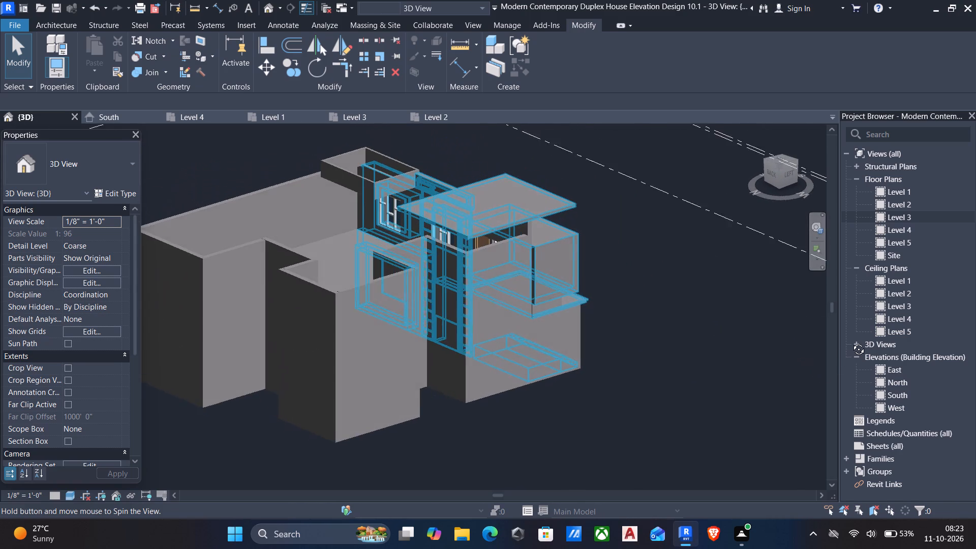
{"action": "middle_click_drag", "start_coordinate": [851, 342], "coordinate": [852, 341], "text": "shift"}
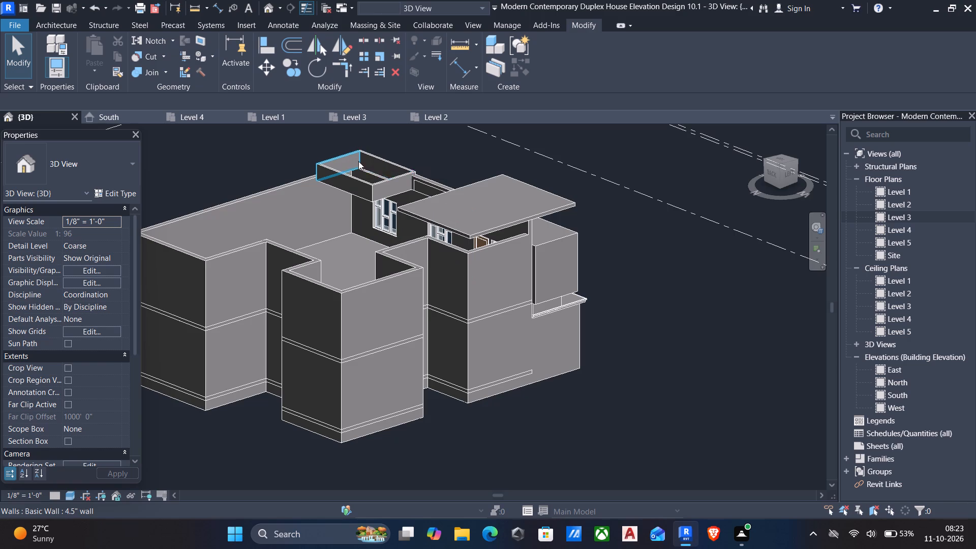
{"action": "left_click", "coordinate": [364, 354]}
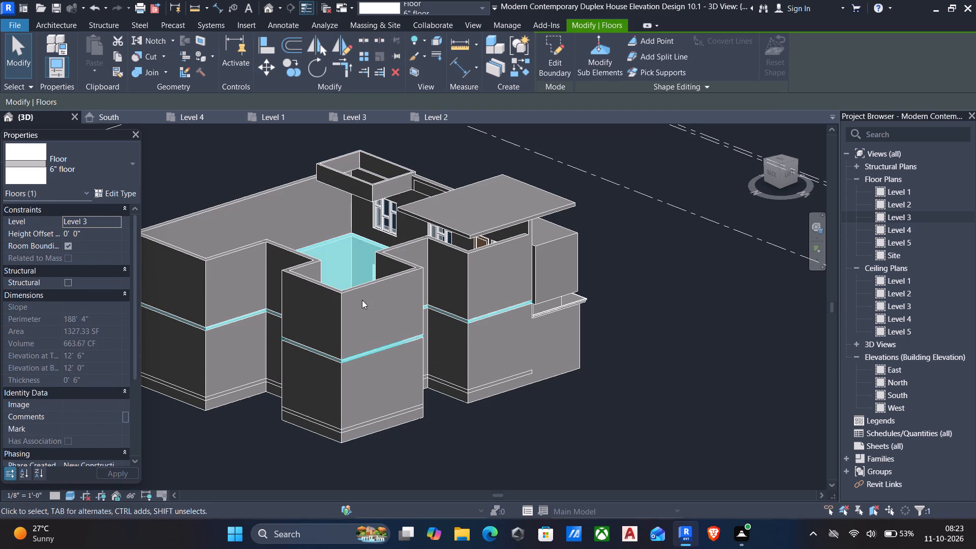
{"action": "left_click", "coordinate": [115, 57]}
{"action": "left_click", "coordinate": [93, 72]}
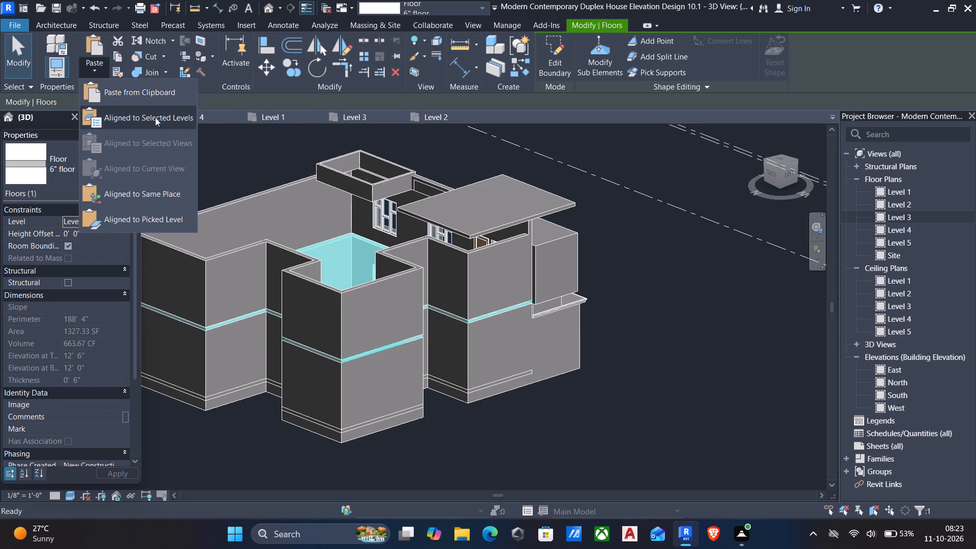
{"action": "left_click", "coordinate": [147, 120]}
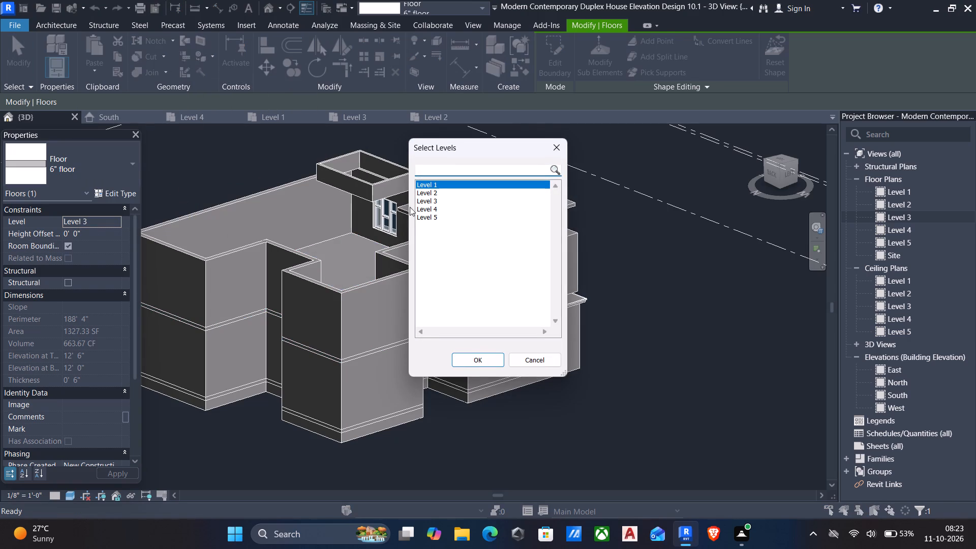
{"action": "left_click", "coordinate": [423, 207]}
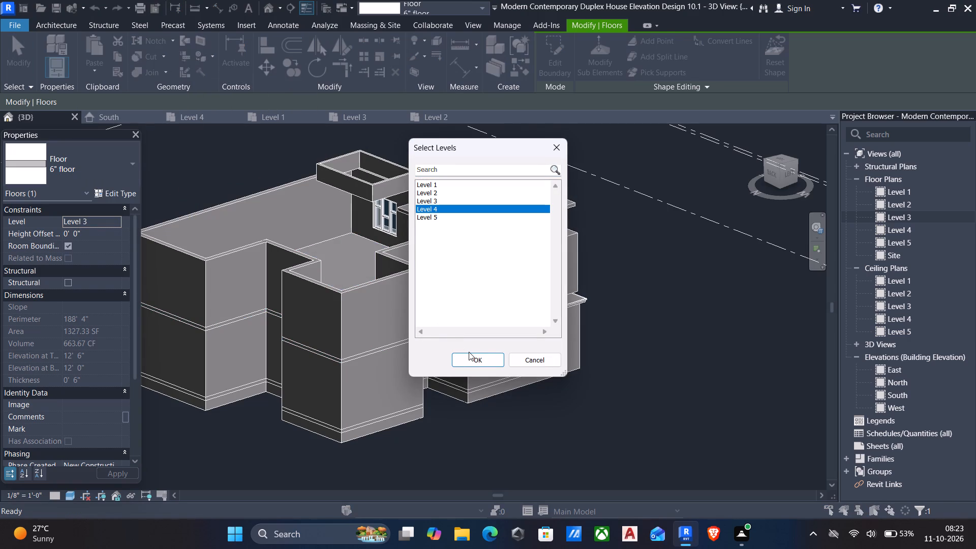
{"action": "left_click", "coordinate": [470, 359]}
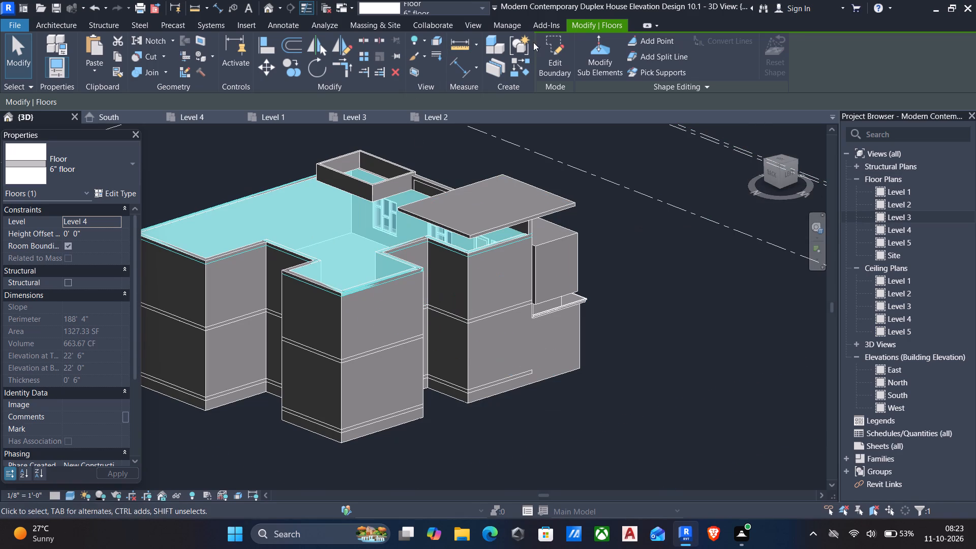
Edit the Level 4 floor's boundary in the Level 4 plan, picking the outer west and north faces of the small rooftop wall enclosure as boundary lines.
{"action": "left_click", "coordinate": [561, 47]}
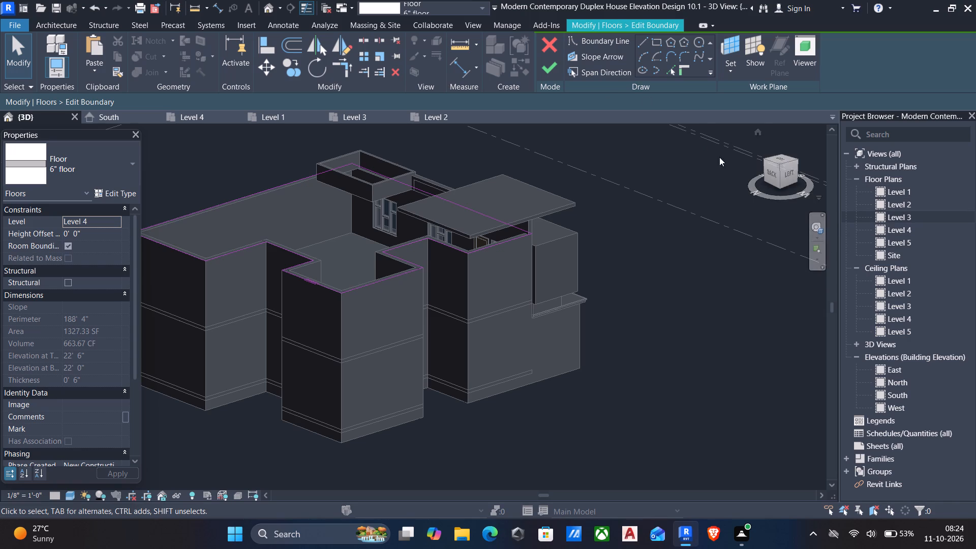
{"action": "double_click", "coordinate": [911, 227]}
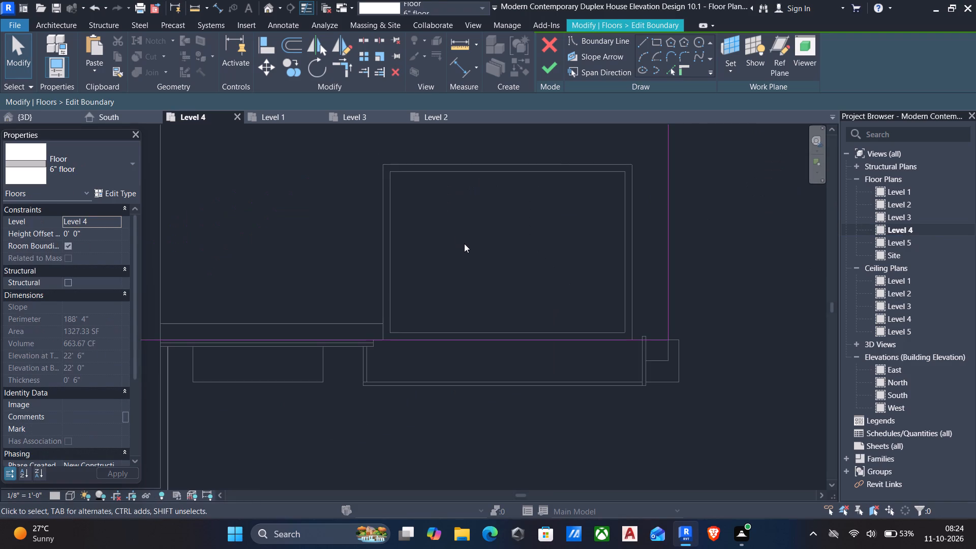
{"action": "scroll", "coordinate": [464, 249], "scroll_direction": "down", "scroll_amount": 7}
{"action": "middle_click_drag", "start_coordinate": [341, 220], "coordinate": [469, 304]}
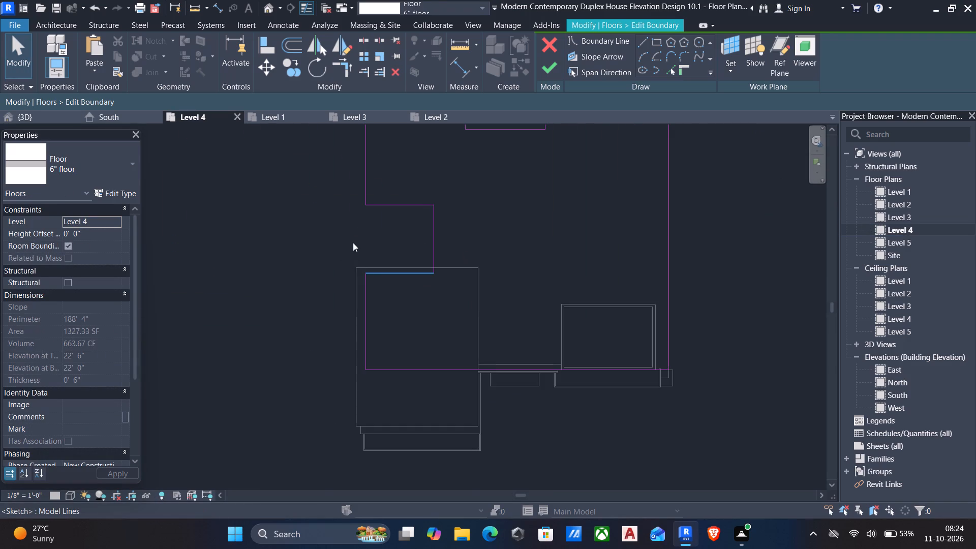
{"action": "middle_click_drag", "start_coordinate": [348, 237], "coordinate": [321, 337]}
{"action": "middle_click_drag", "start_coordinate": [591, 357], "coordinate": [545, 251]}
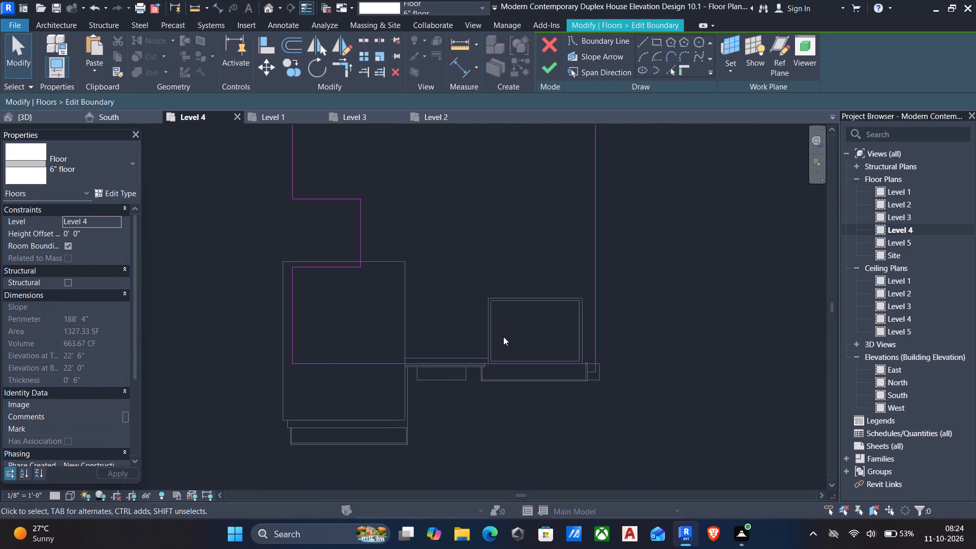
{"action": "left_click", "coordinate": [669, 70]}
{"action": "scroll", "coordinate": [498, 324], "scroll_direction": "up", "scroll_amount": 5}
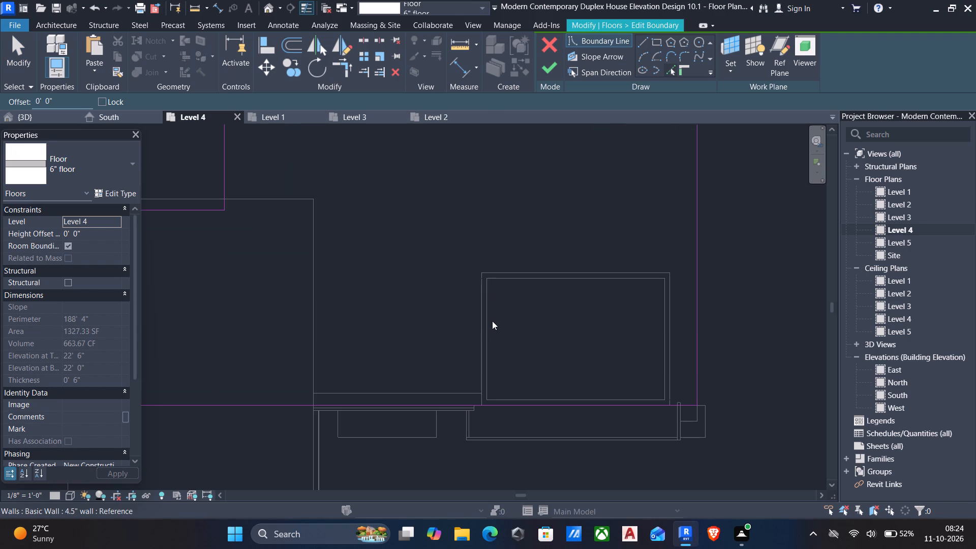
{"action": "left_click", "coordinate": [480, 337]}
{"action": "left_click", "coordinate": [531, 269]}
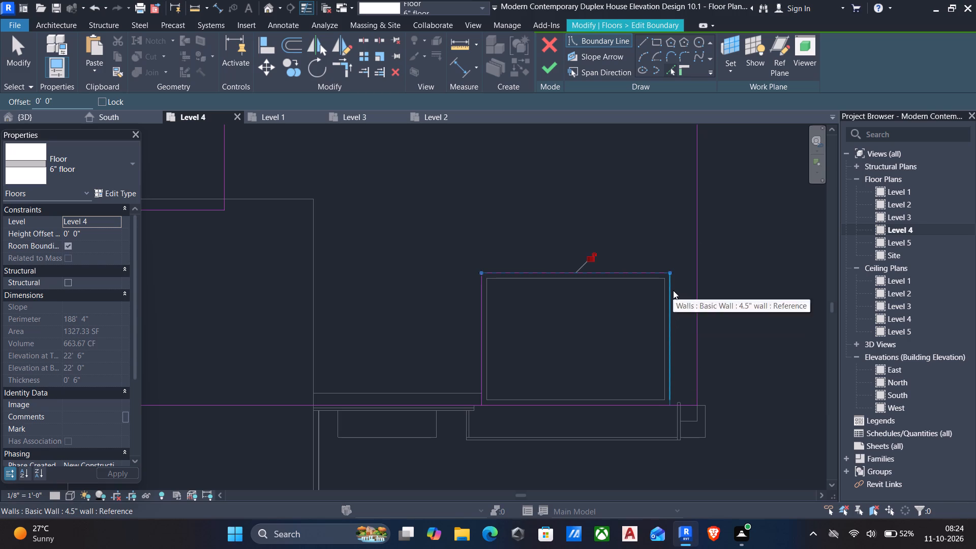
{"action": "key", "text": "Escape"}
{"action": "key", "text": "Escape"}
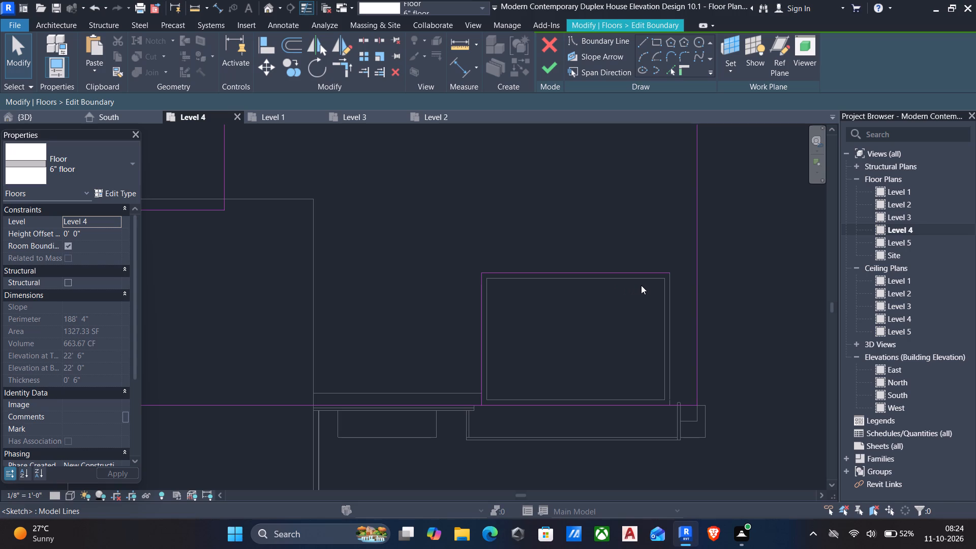
Trim the picked lines to the floor's front and east boundary lines so the boundary steps around the rooftop wall enclosure.
{"action": "type", "text": "tr"}
{"action": "left_click", "coordinate": [401, 406]}
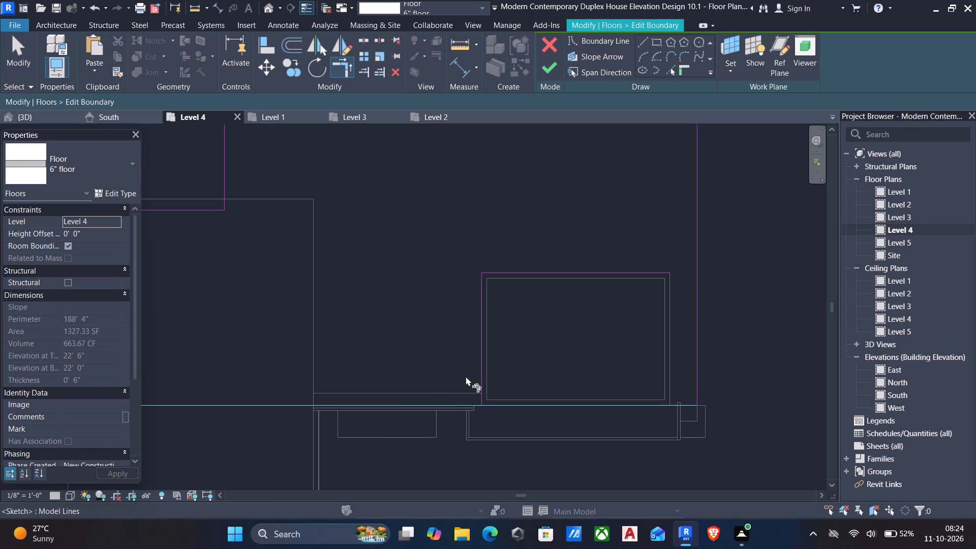
{"action": "left_click", "coordinate": [479, 362]}
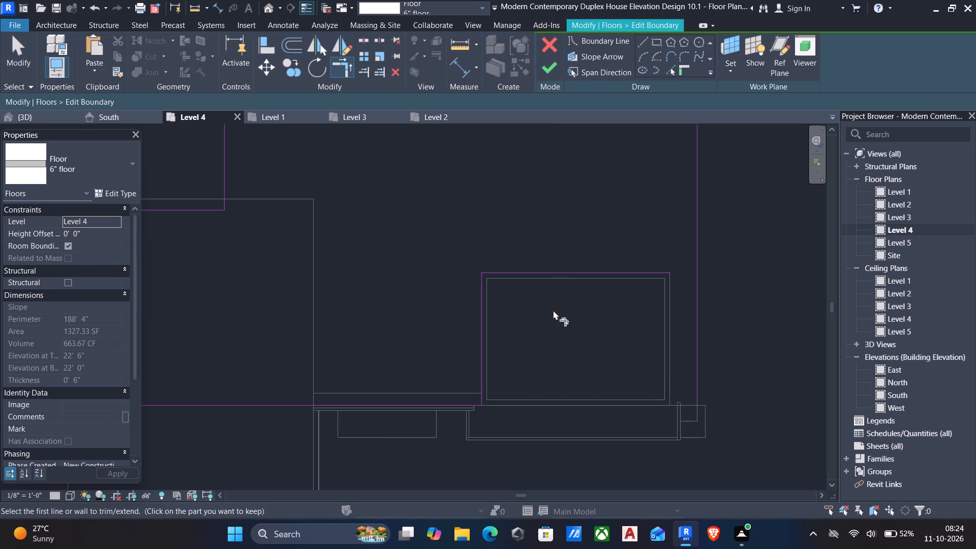
{"action": "left_click", "coordinate": [632, 269]}
{"action": "left_click", "coordinate": [693, 219]}
{"action": "middle_click_drag", "start_coordinate": [448, 230], "coordinate": [511, 254]}
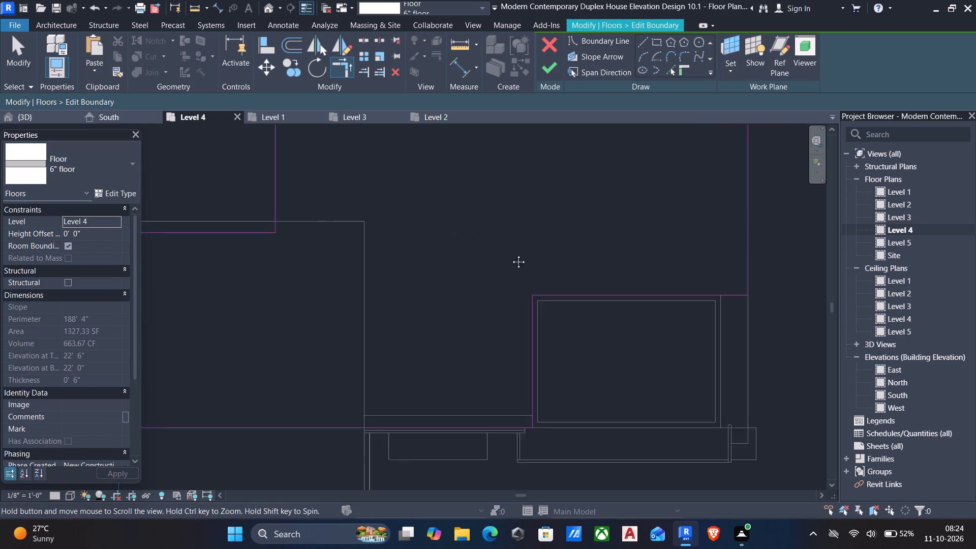
{"action": "middle_click_drag", "start_coordinate": [511, 254], "coordinate": [547, 259]}
{"action": "scroll", "coordinate": [513, 258], "scroll_direction": "down", "scroll_amount": 3}
{"action": "key", "text": "Escape"}
Add boundary lines along the east and north edges of the overhanging roof slab using Pick Lines.
{"action": "middle_click_drag", "start_coordinate": [371, 279], "coordinate": [448, 310]}
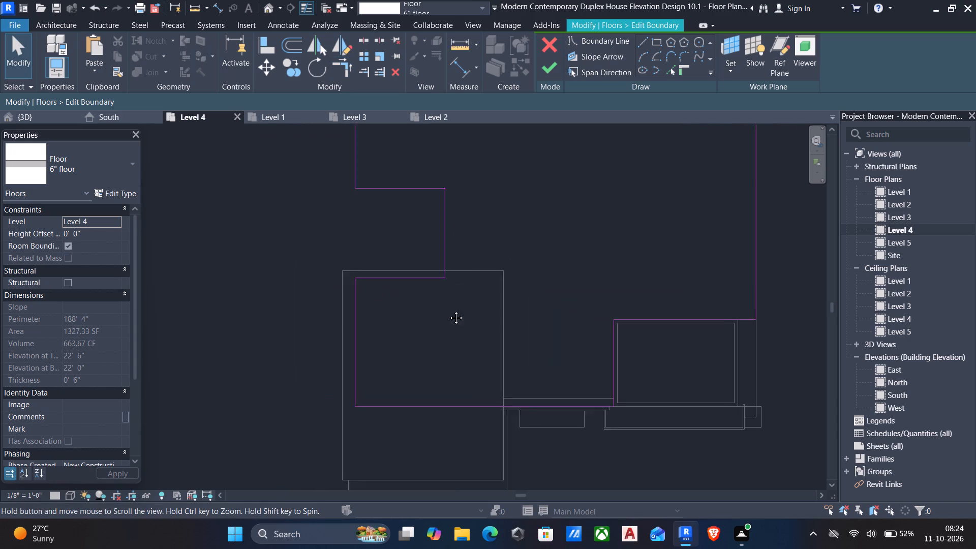
{"action": "middle_click_drag", "start_coordinate": [448, 310], "coordinate": [449, 310]}
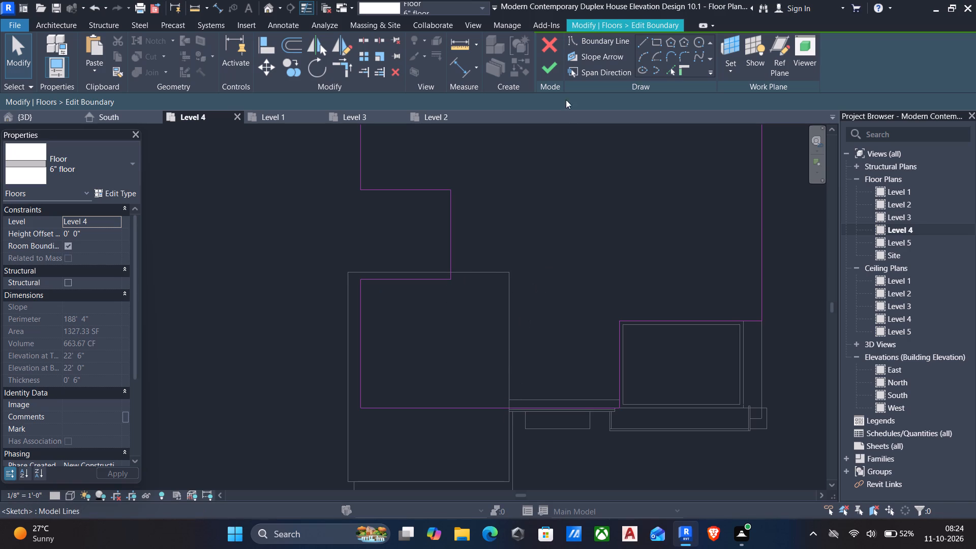
{"action": "left_click", "coordinate": [669, 64]}
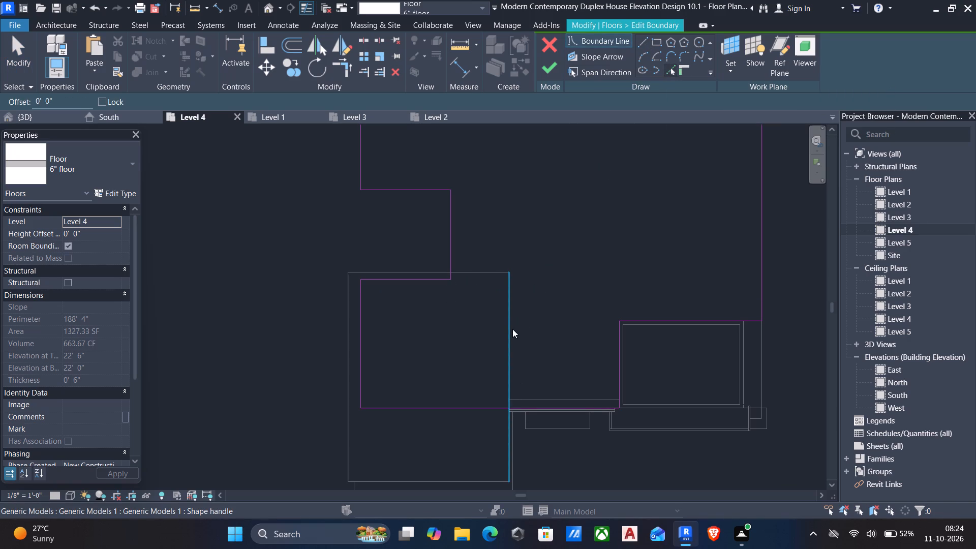
{"action": "left_click", "coordinate": [506, 334]}
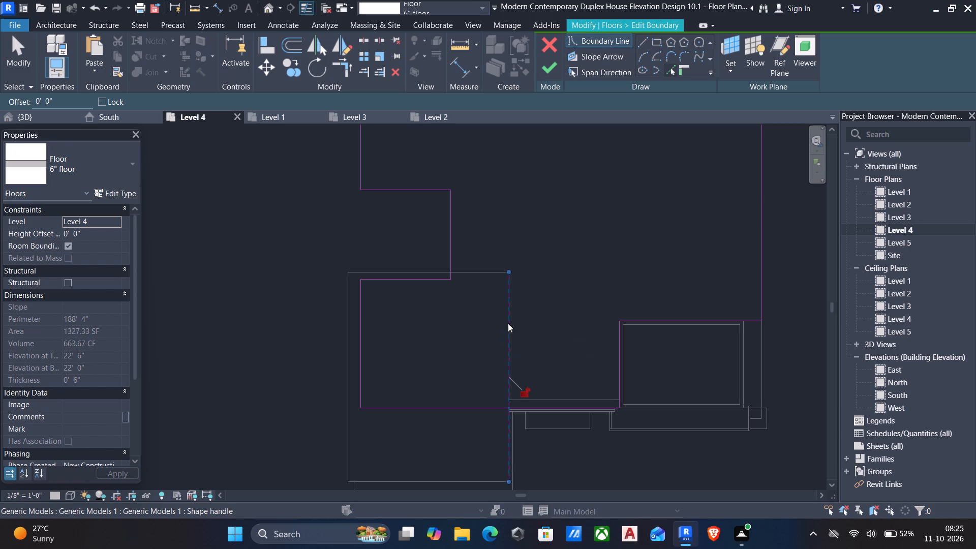
{"action": "left_click", "coordinate": [476, 273]}
{"action": "key", "text": "Escape"}
{"action": "key", "text": "Escape"}
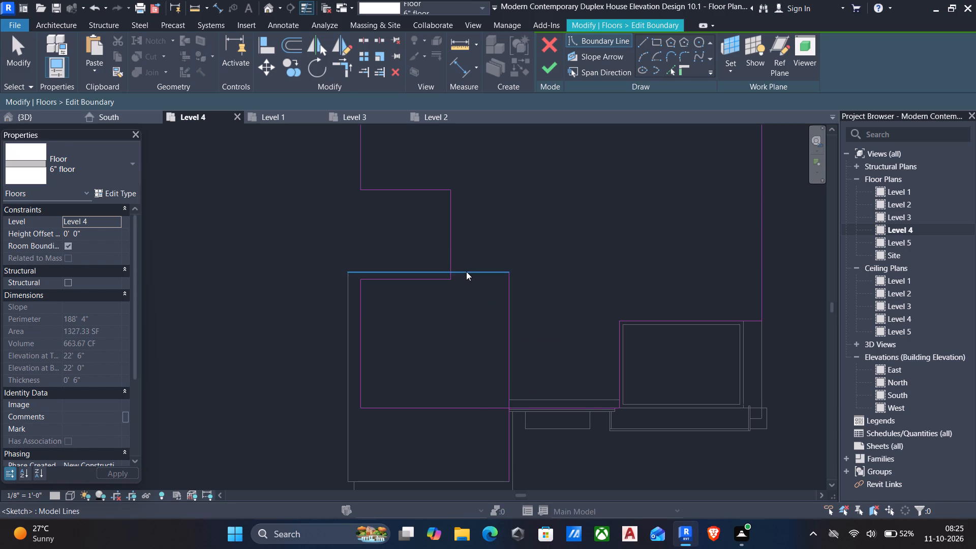
Trim the roof slab edge lines to the adjoining recess line and the front boundary line.
{"action": "type", "text": "tr"}
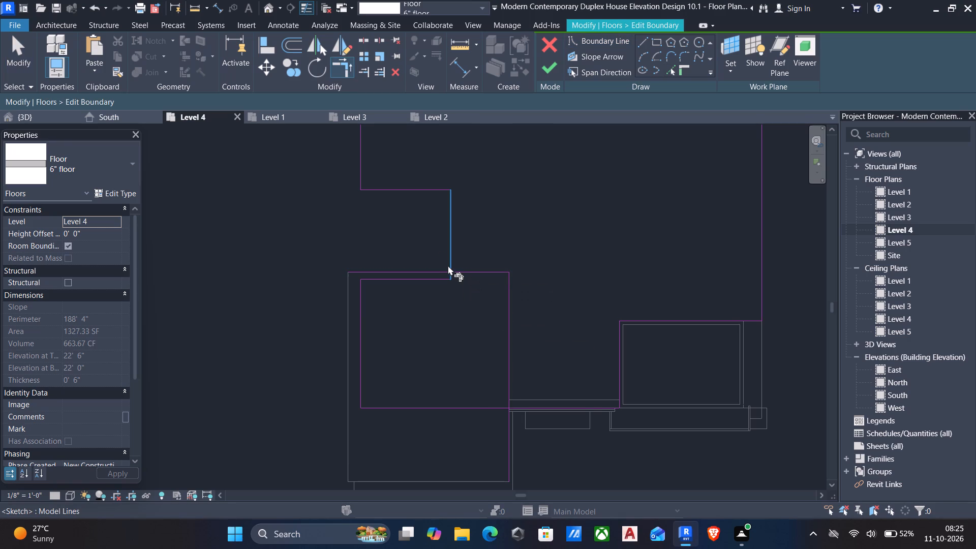
{"action": "left_click", "coordinate": [447, 256]}
{"action": "left_click", "coordinate": [484, 270]}
{"action": "left_click", "coordinate": [511, 332]}
{"action": "left_click", "coordinate": [526, 407]}
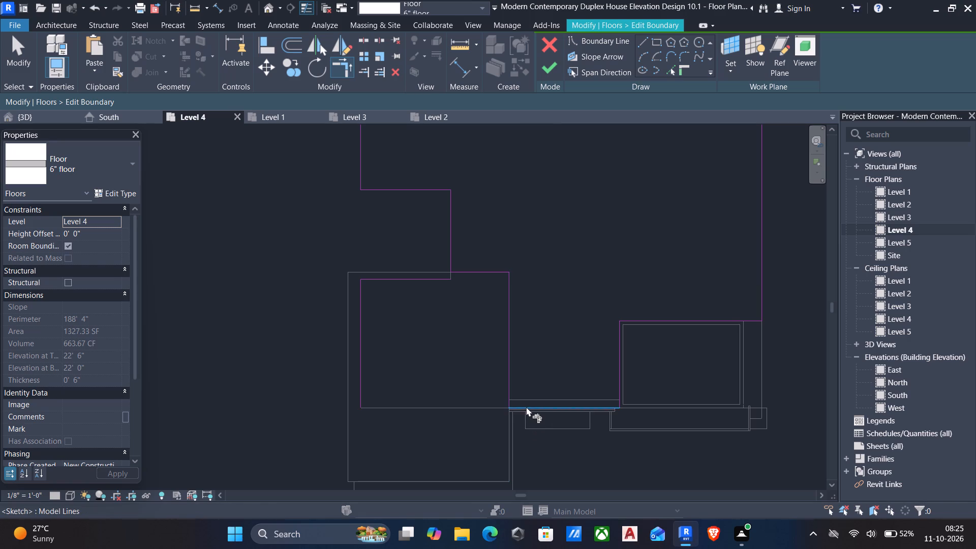
{"action": "key", "text": "Escape"}
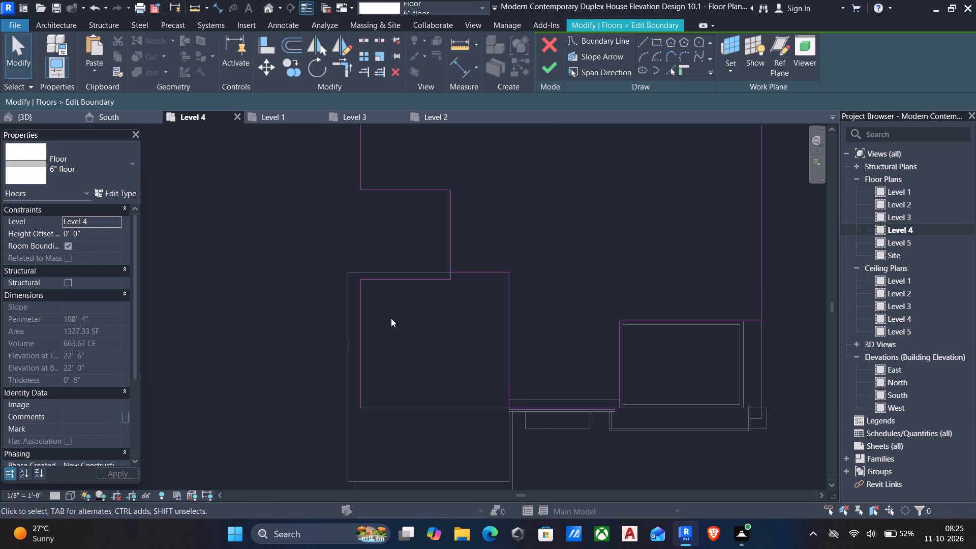
{"action": "key", "text": "Escape"}
Delete the leftover west and north boundary lines beneath the overhanging roof slab.
{"action": "left_click_drag", "start_coordinate": [329, 263], "coordinate": [413, 384]}
{"action": "left_click_drag", "start_coordinate": [441, 402], "coordinate": [297, 287]}
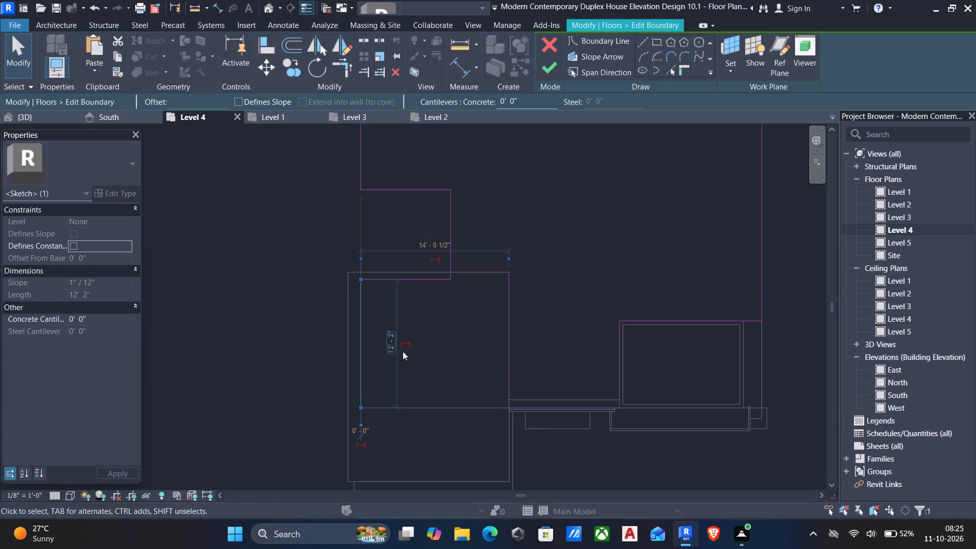
{"action": "key", "text": "Delete"}
{"action": "left_click_drag", "start_coordinate": [425, 359], "coordinate": [330, 220]}
{"action": "key", "text": "Delete"}
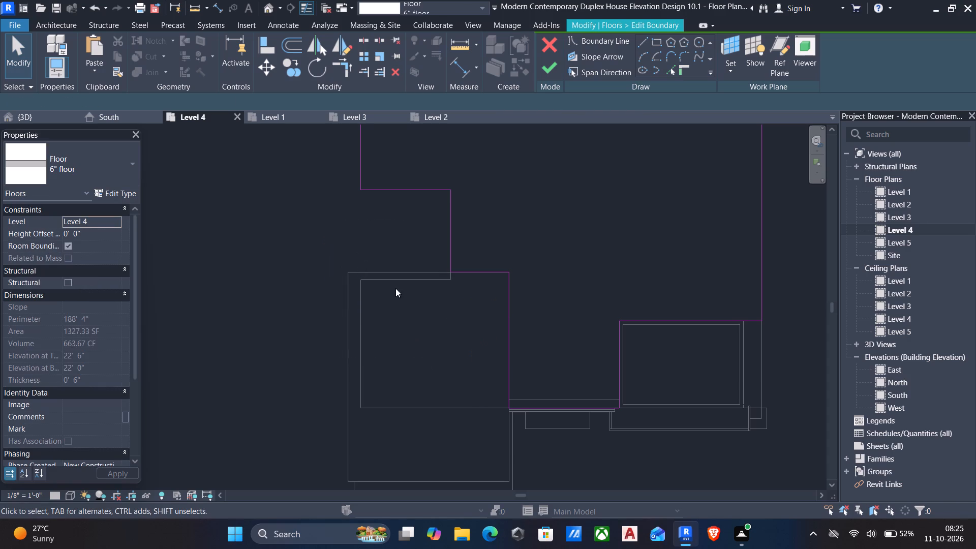
{"action": "scroll", "coordinate": [423, 309], "scroll_direction": "down", "scroll_amount": 3}
{"action": "middle_click_drag", "start_coordinate": [547, 310], "coordinate": [496, 384]}
{"action": "scroll", "coordinate": [495, 323], "scroll_direction": "down", "scroll_amount": 1}
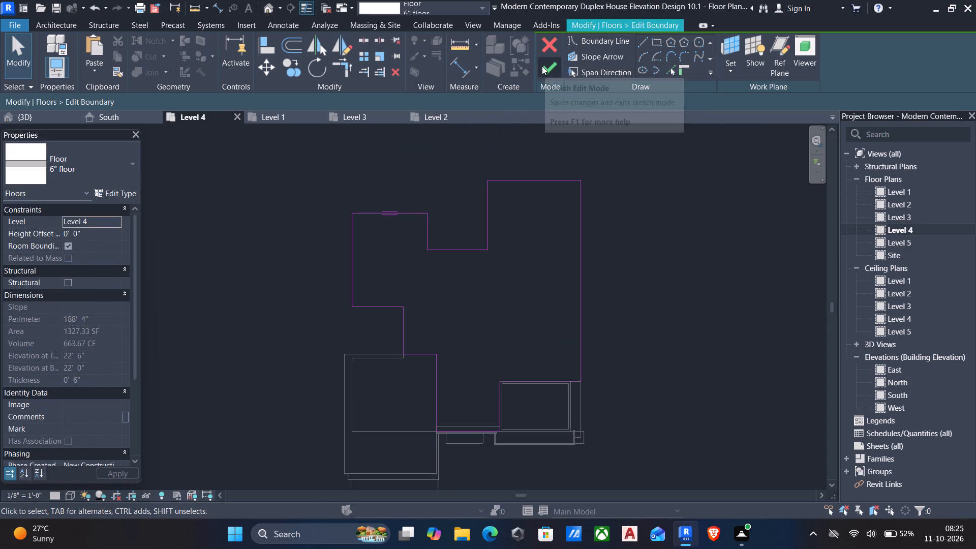
Finish the Level 4 floor boundary without attaching the walls below to the floor's underside.
{"action": "left_click", "coordinate": [543, 70]}
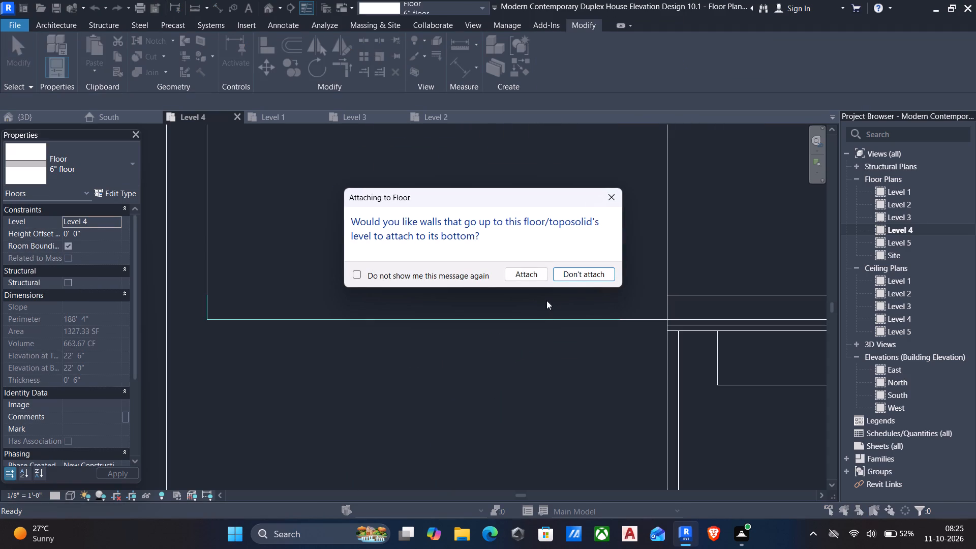
{"action": "left_click", "coordinate": [565, 274]}
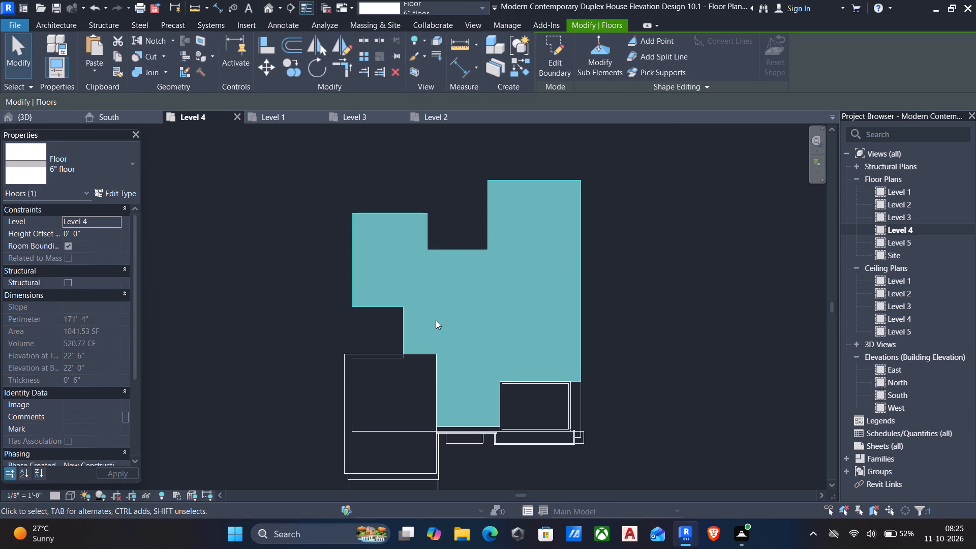
Examine the Level 4 floor in the 3D view and the wall tops beneath the overhanging roof slab.
{"action": "left_click", "coordinate": [266, 13]}
{"action": "key", "text": "Escape"}
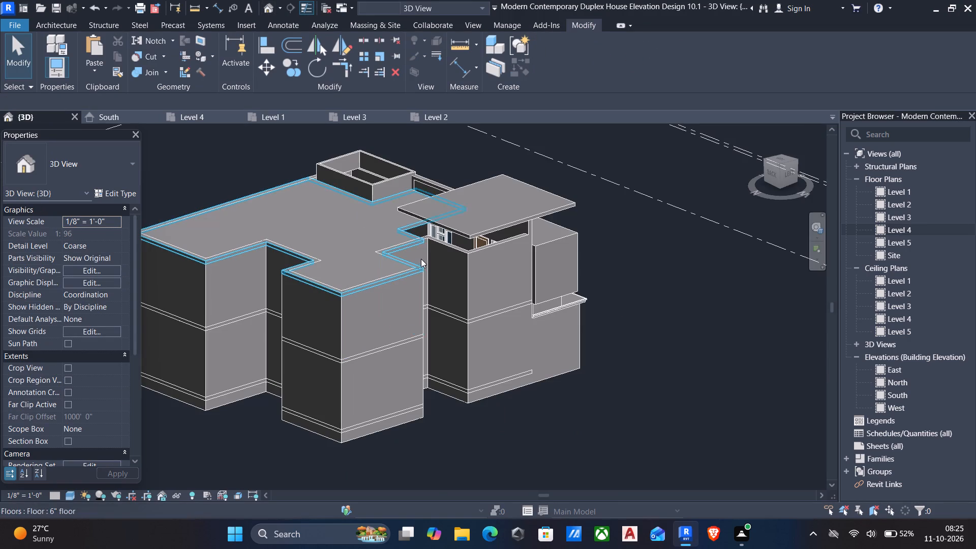
{"action": "scroll", "coordinate": [470, 285], "scroll_direction": "down", "scroll_amount": 2}
{"action": "middle_click_drag", "start_coordinate": [477, 284], "coordinate": [365, 330], "text": "shift"}
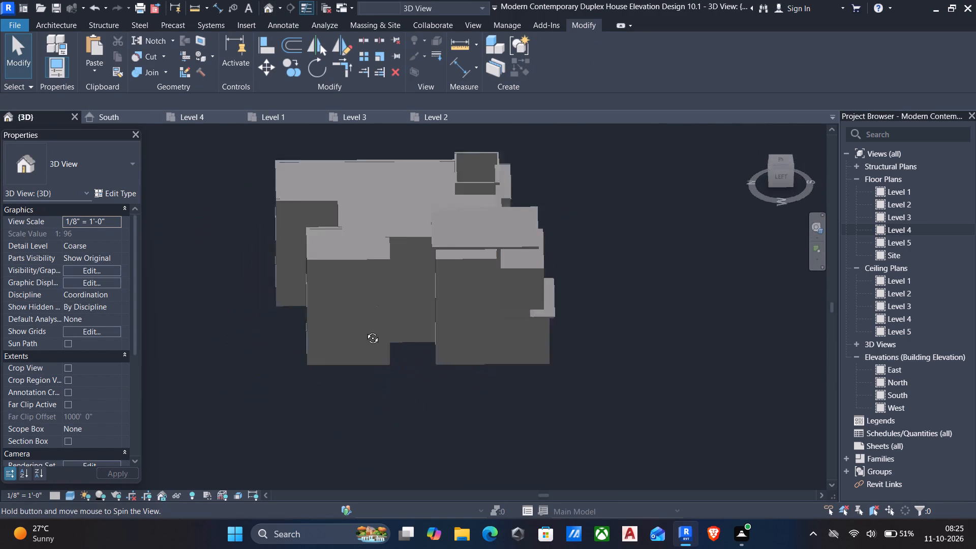
{"action": "middle_click_drag", "start_coordinate": [365, 330], "coordinate": [455, 294], "text": "shift"}
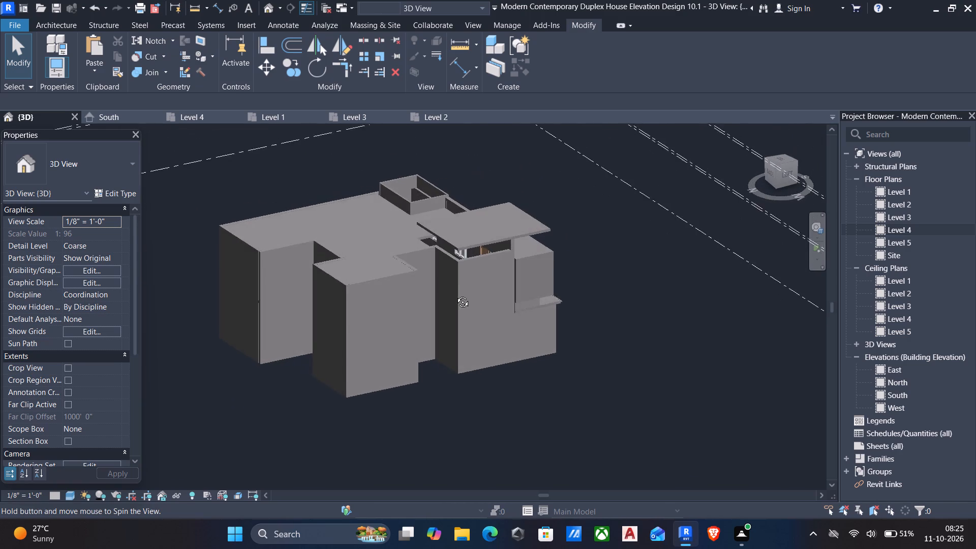
{"action": "middle_click_drag", "start_coordinate": [455, 294], "coordinate": [457, 297], "text": "shift"}
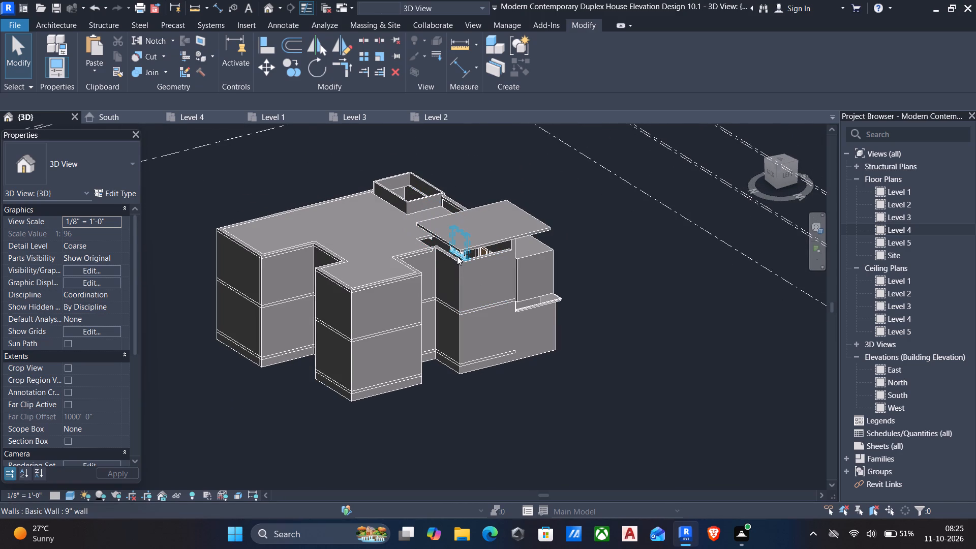
{"action": "scroll", "coordinate": [457, 256], "scroll_direction": "up", "scroll_amount": 8}
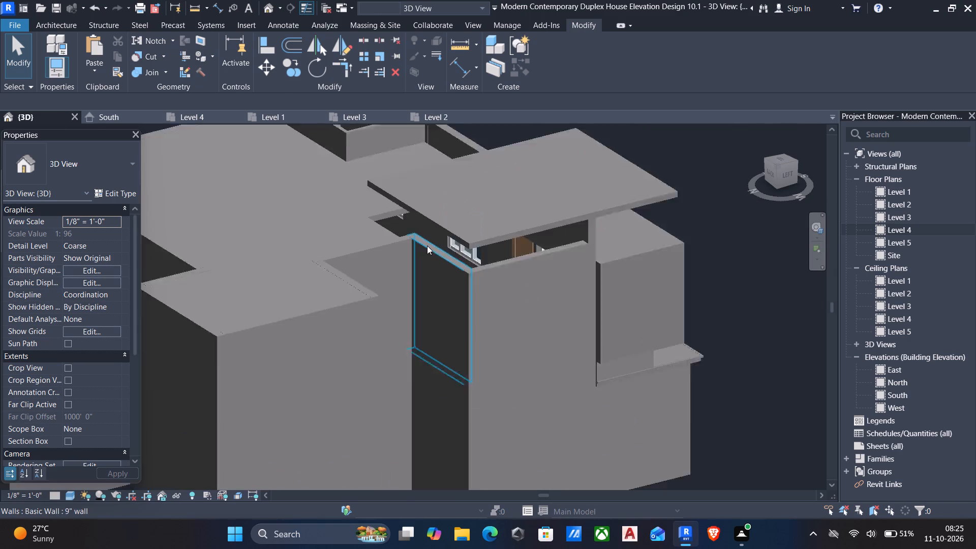
{"action": "scroll", "coordinate": [427, 246], "scroll_direction": "up", "scroll_amount": 2}
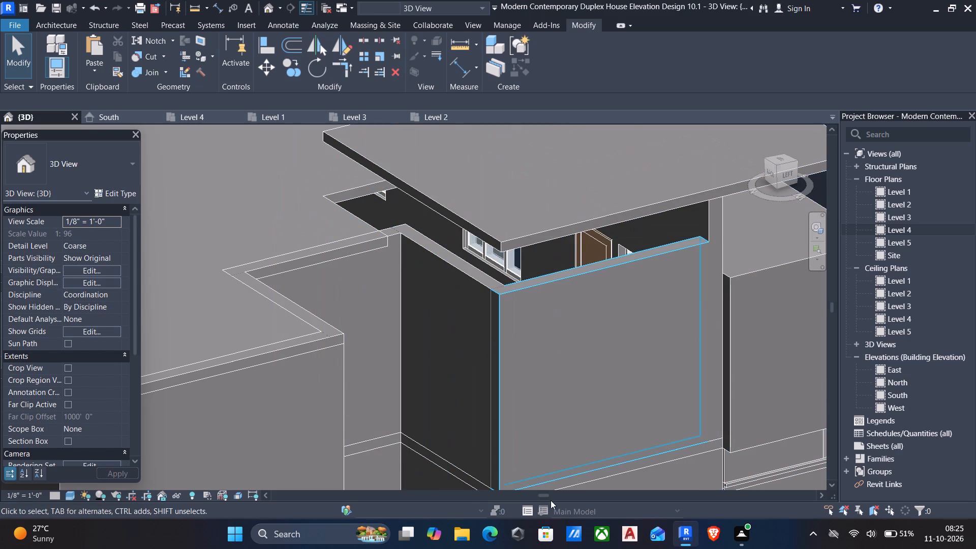
Edit the overhanging slab's generic model in place and start an extrusion with the top of the terrace's north wall as work plane.
{"action": "left_click", "coordinate": [529, 233]}
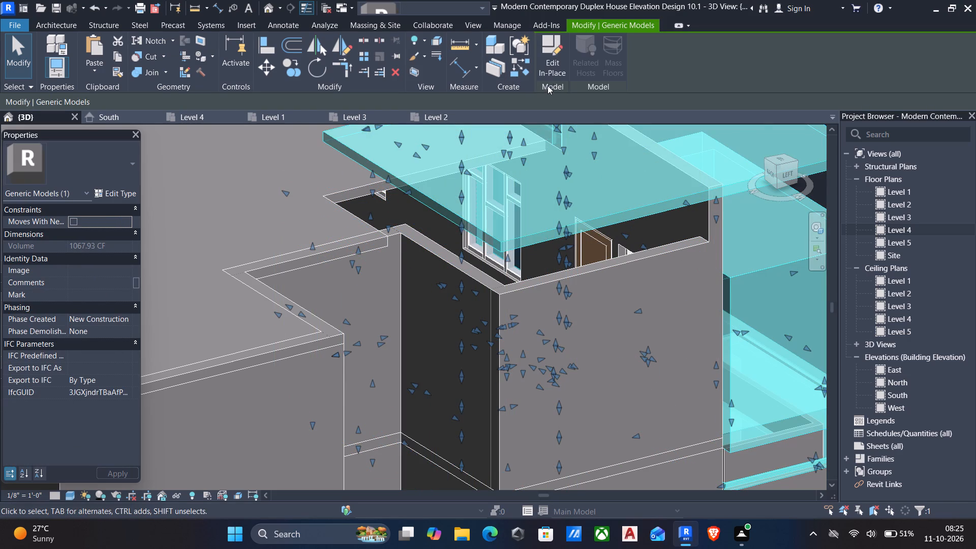
{"action": "left_click", "coordinate": [547, 56]}
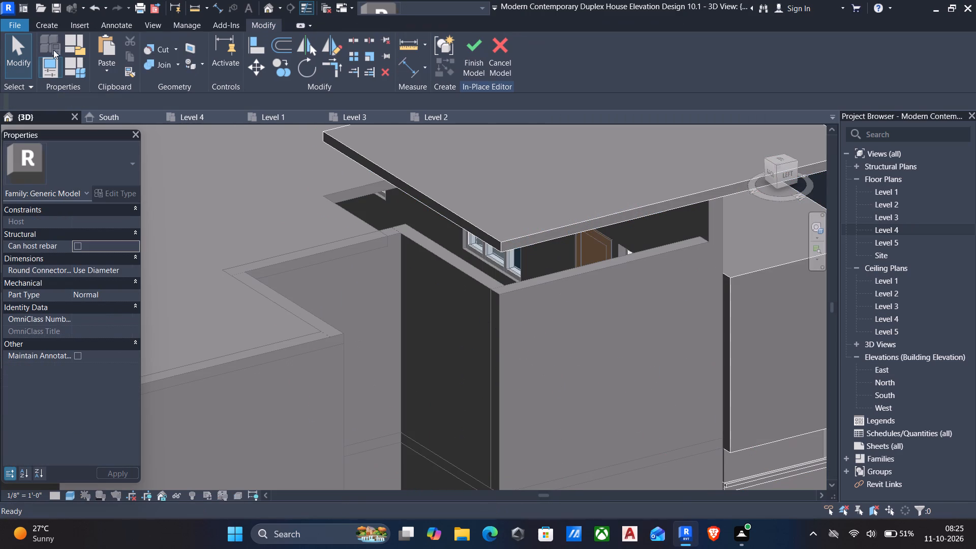
{"action": "left_click", "coordinate": [42, 25]}
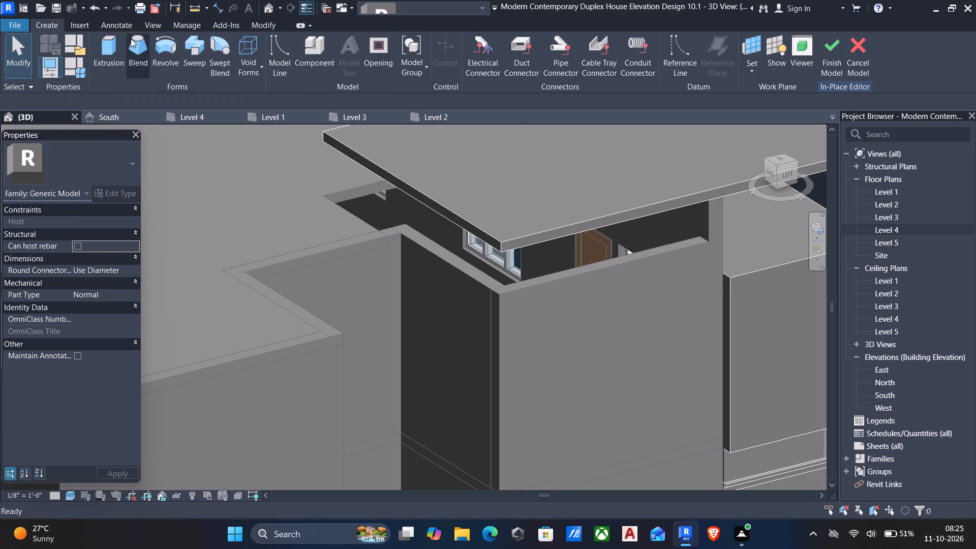
{"action": "left_click", "coordinate": [113, 39]}
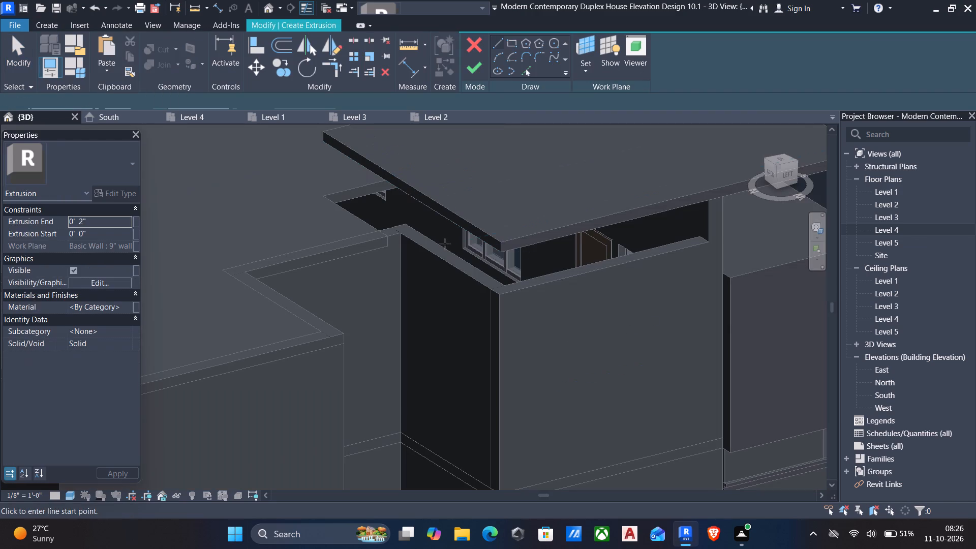
{"action": "left_click", "coordinate": [579, 73]}
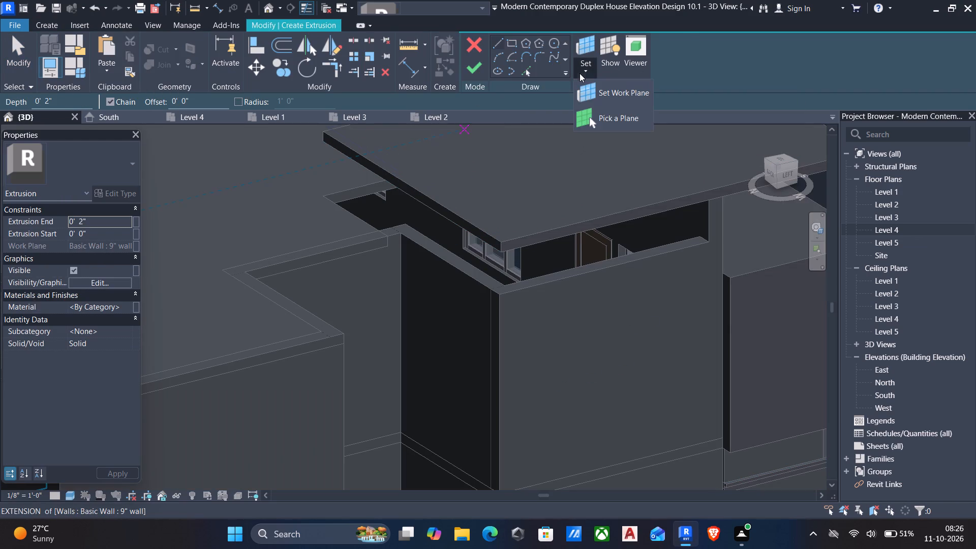
{"action": "left_click", "coordinate": [601, 117]}
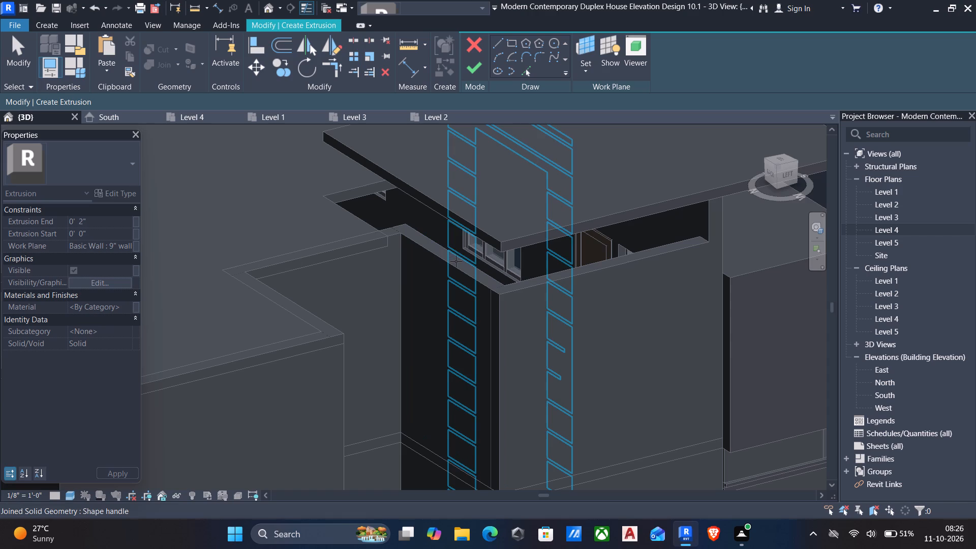
{"action": "left_click", "coordinate": [438, 255]}
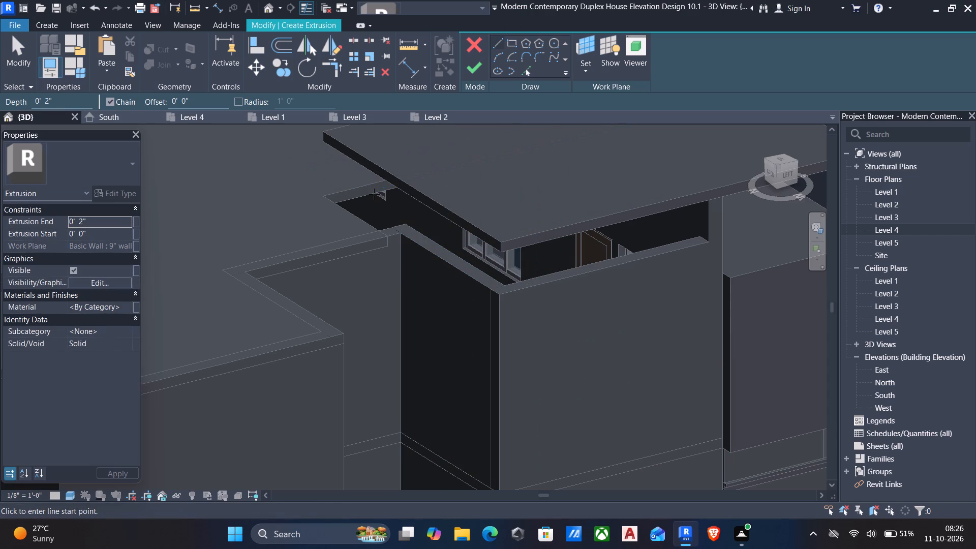
Sketch a rectangle about 1'-1" by 4 1/2" on the short return wall's top at the terrace's north wall, beside the floor edge.
{"action": "middle_click_drag", "start_coordinate": [374, 195], "coordinate": [506, 175], "text": "shift"}
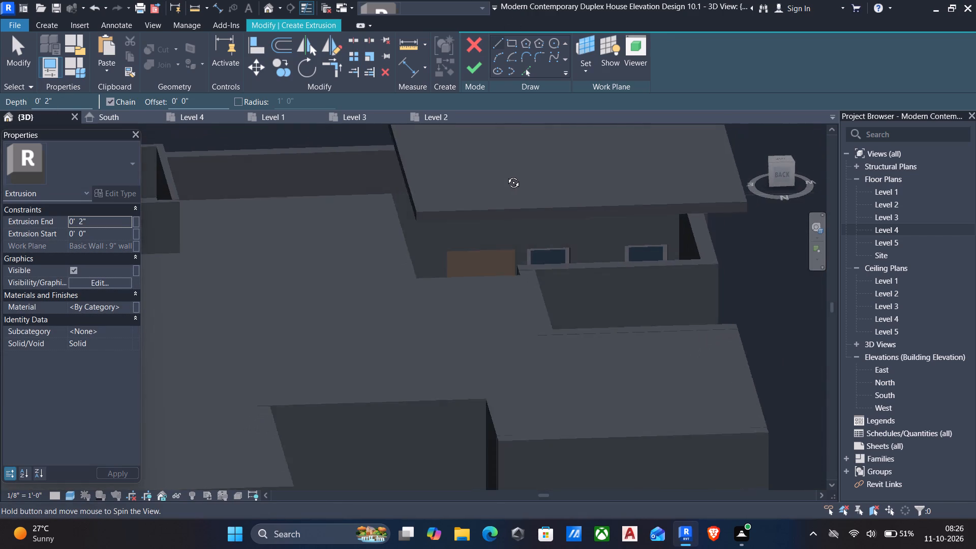
{"action": "middle_click_drag", "start_coordinate": [506, 175], "coordinate": [453, 173], "text": "shift"}
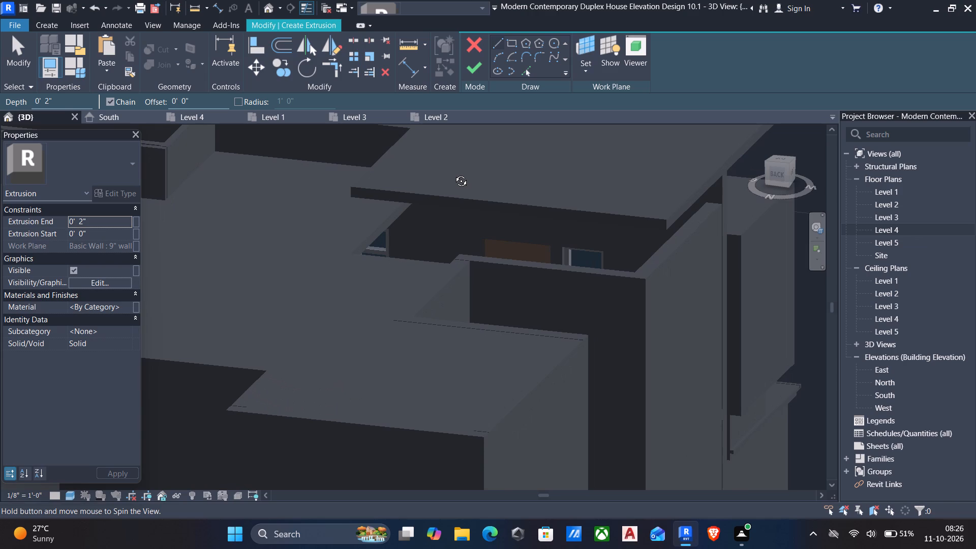
{"action": "middle_click_drag", "start_coordinate": [453, 173], "coordinate": [451, 173], "text": "shift"}
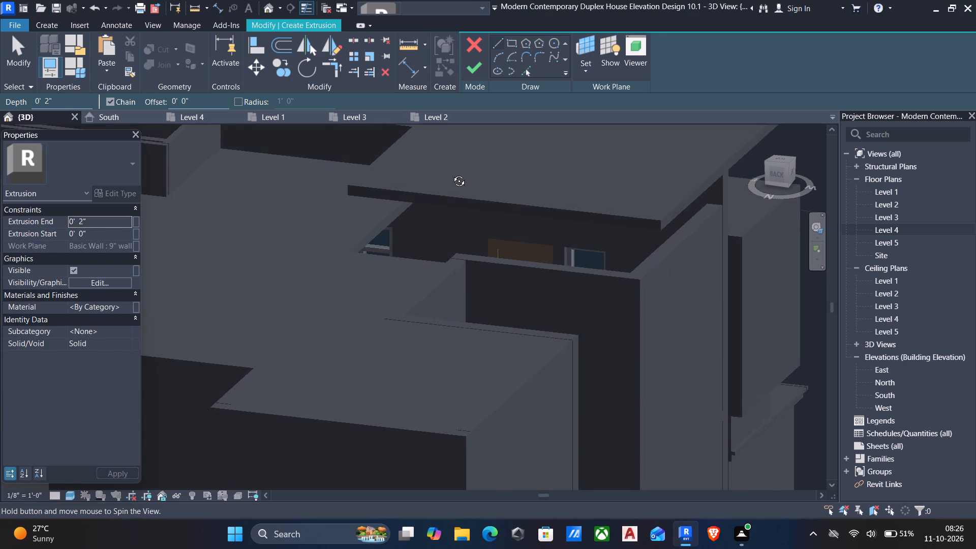
{"action": "middle_click_drag", "start_coordinate": [451, 173], "coordinate": [450, 173], "text": "shift"}
{"action": "scroll", "coordinate": [486, 261], "scroll_direction": "up", "scroll_amount": 2}
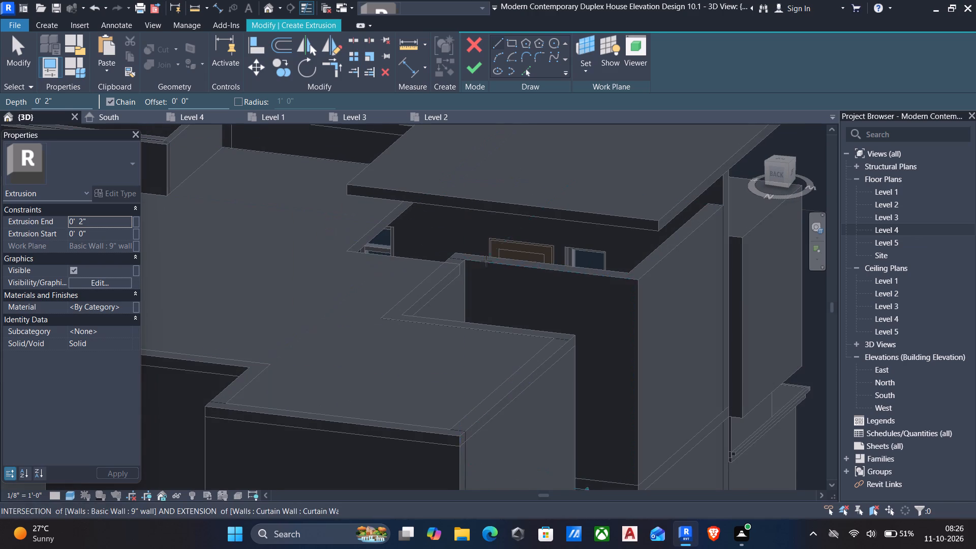
{"action": "scroll", "coordinate": [486, 261], "scroll_direction": "up", "scroll_amount": 2}
{"action": "scroll", "coordinate": [424, 258], "scroll_direction": "up", "scroll_amount": 4}
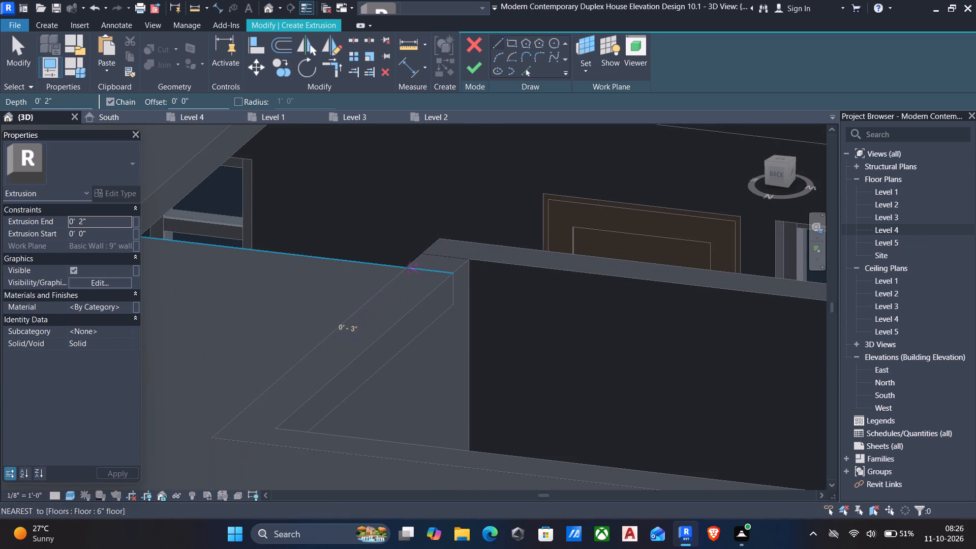
{"action": "scroll", "coordinate": [567, 254], "scroll_direction": "up", "scroll_amount": 5}
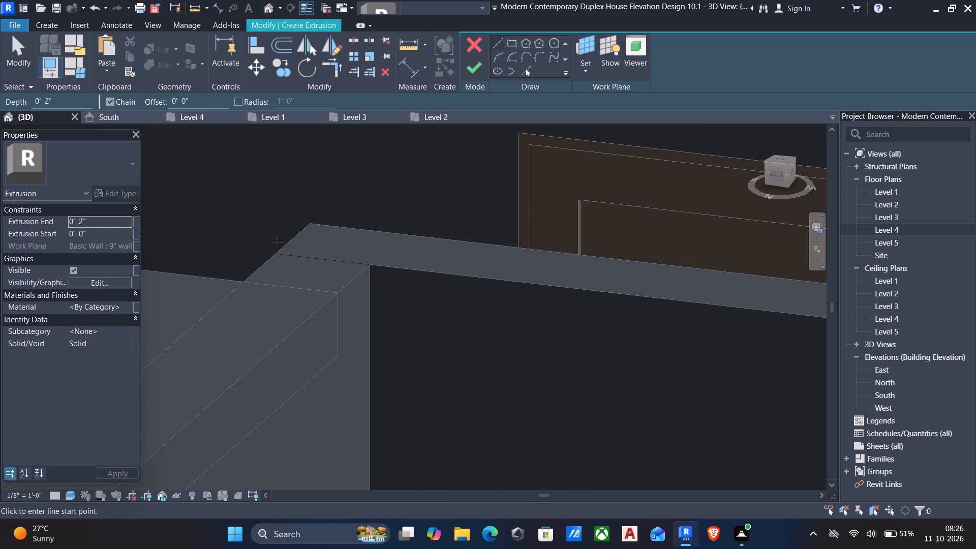
{"action": "scroll", "coordinate": [374, 264], "scroll_direction": "down", "scroll_amount": 6}
{"action": "middle_click_drag", "start_coordinate": [395, 252], "coordinate": [340, 254], "text": "shift"}
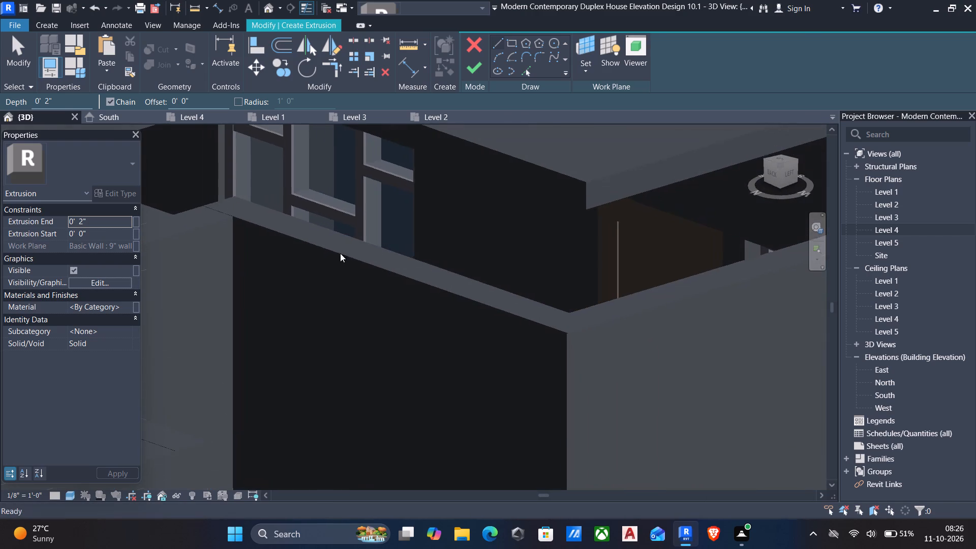
{"action": "middle_click_drag", "start_coordinate": [340, 253], "coordinate": [585, 361]}
{"action": "scroll", "coordinate": [364, 302], "scroll_direction": "up", "scroll_amount": 6}
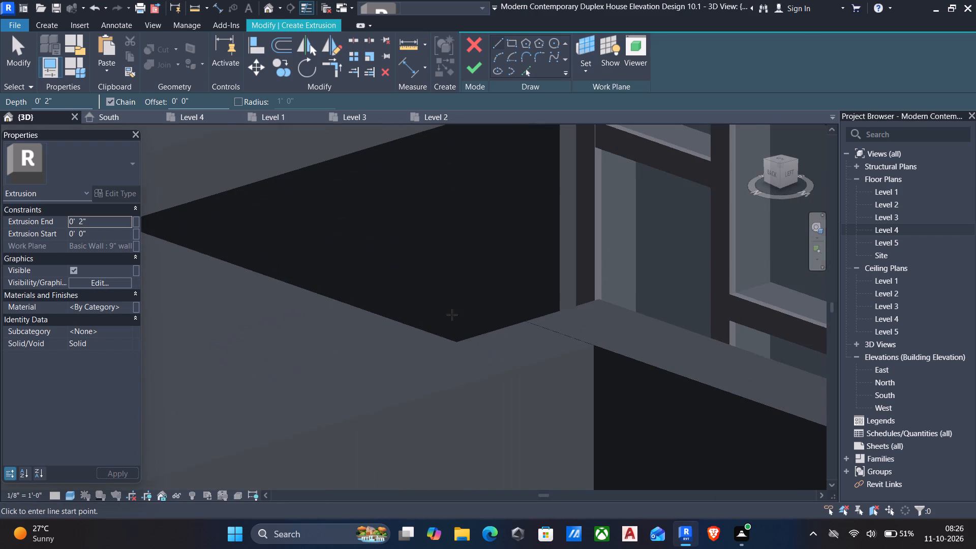
{"action": "left_click", "coordinate": [513, 42]}
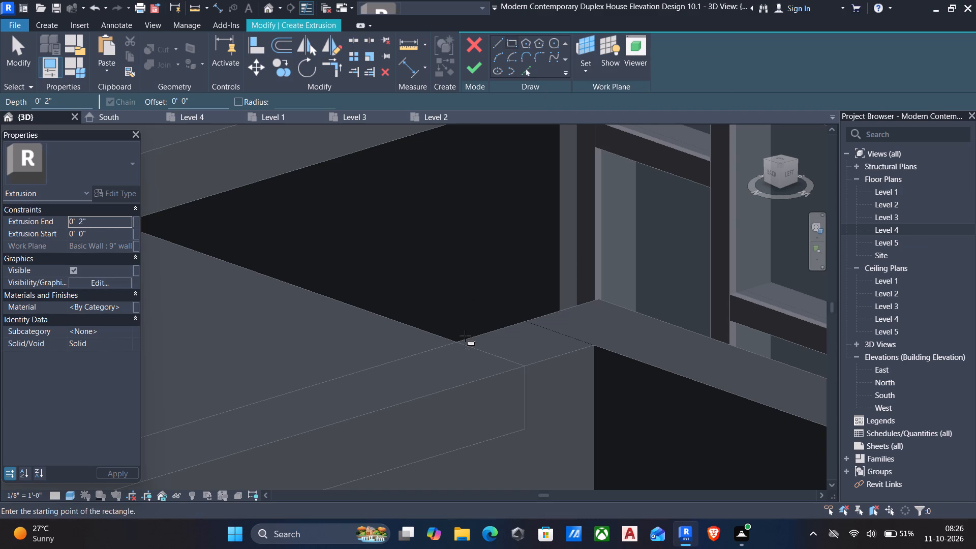
{"action": "left_click_drag", "start_coordinate": [459, 341], "coordinate": [464, 340]}
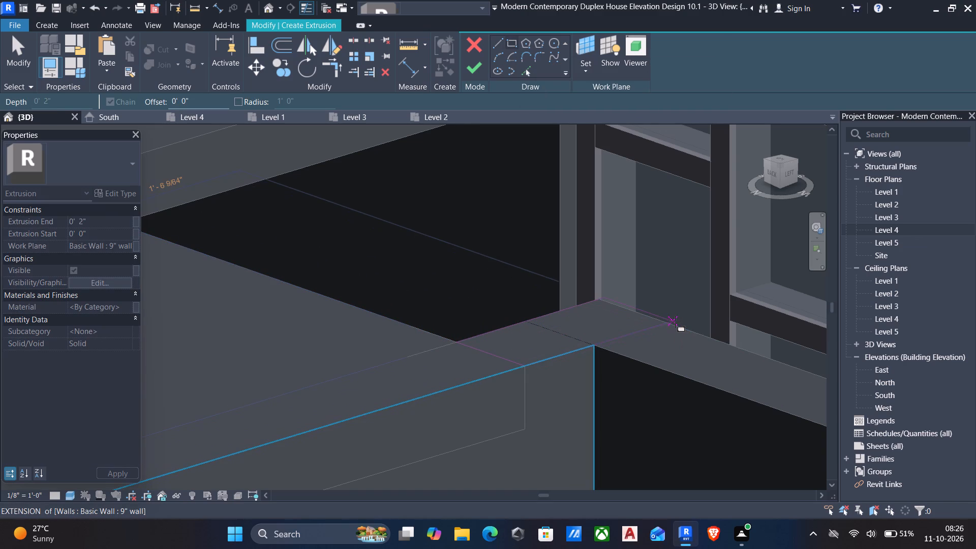
{"action": "left_click", "coordinate": [666, 322]}
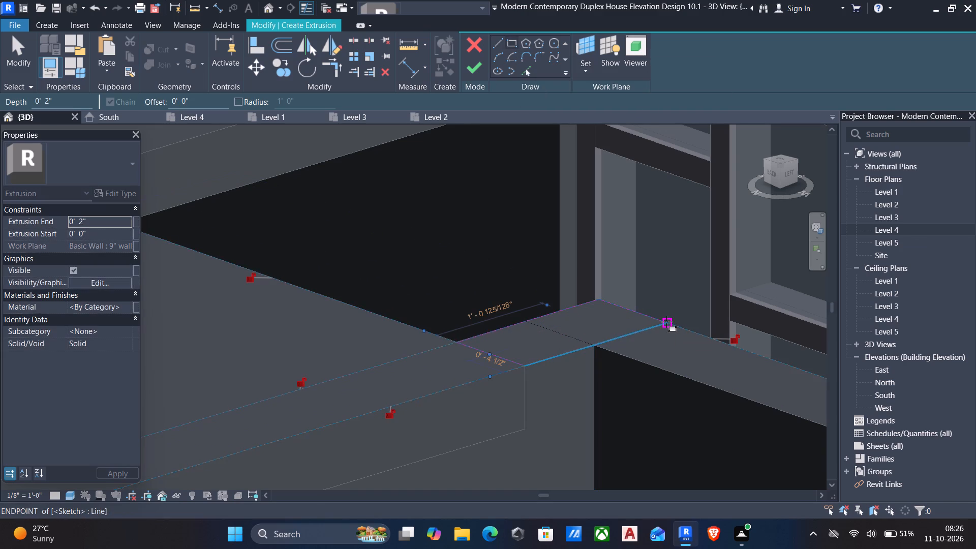
Sketch a second rectangle along the north terrace wall's top, from the outer northwest corner to the first rectangle's end.
{"action": "scroll", "coordinate": [660, 342], "scroll_direction": "down", "scroll_amount": 1}
{"action": "middle_click_drag", "start_coordinate": [658, 352], "coordinate": [531, 255]}
{"action": "middle_click_drag", "start_coordinate": [574, 301], "coordinate": [545, 298]}
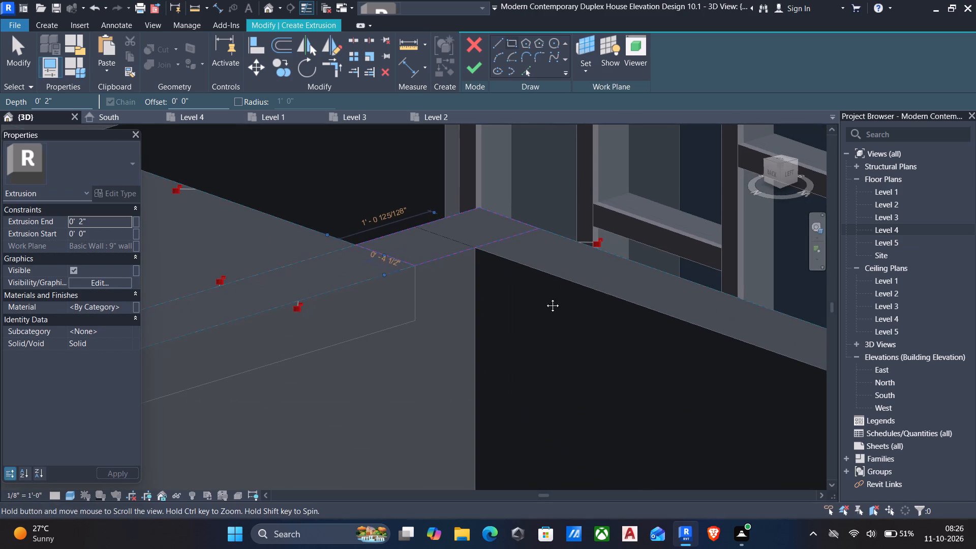
{"action": "middle_click_drag", "start_coordinate": [545, 298], "coordinate": [369, 217]}
{"action": "scroll", "coordinate": [402, 249], "scroll_direction": "down", "scroll_amount": 6}
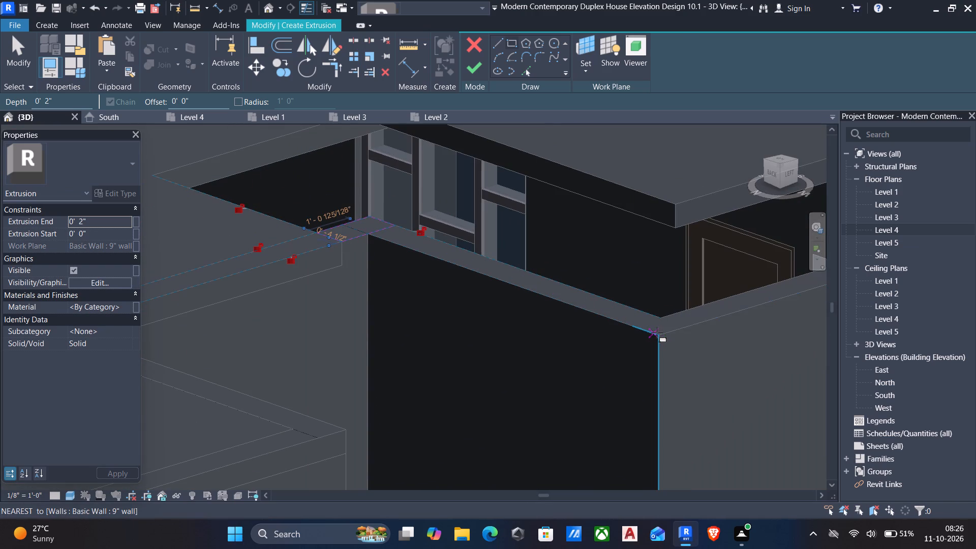
{"action": "left_click", "coordinate": [657, 337]}
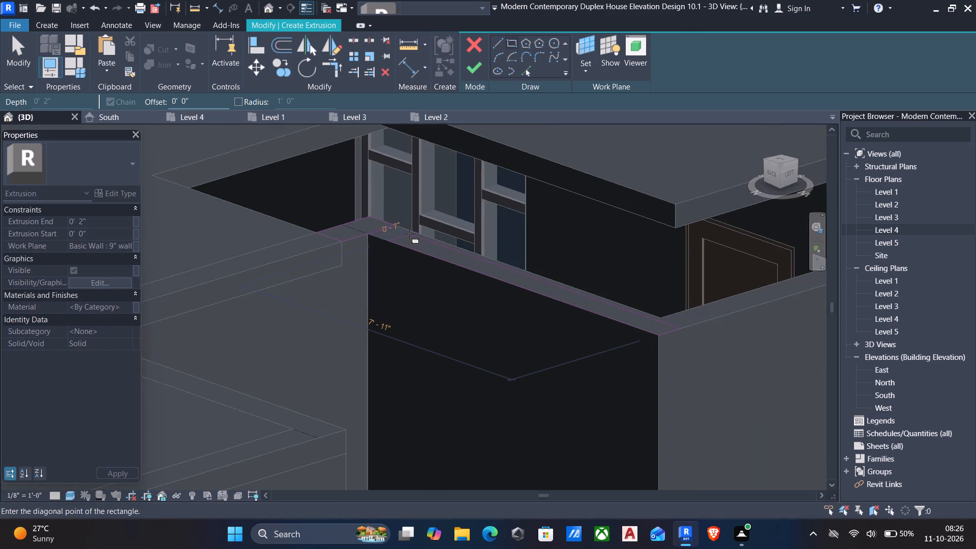
{"action": "scroll", "coordinate": [398, 223], "scroll_direction": "up", "scroll_amount": 11}
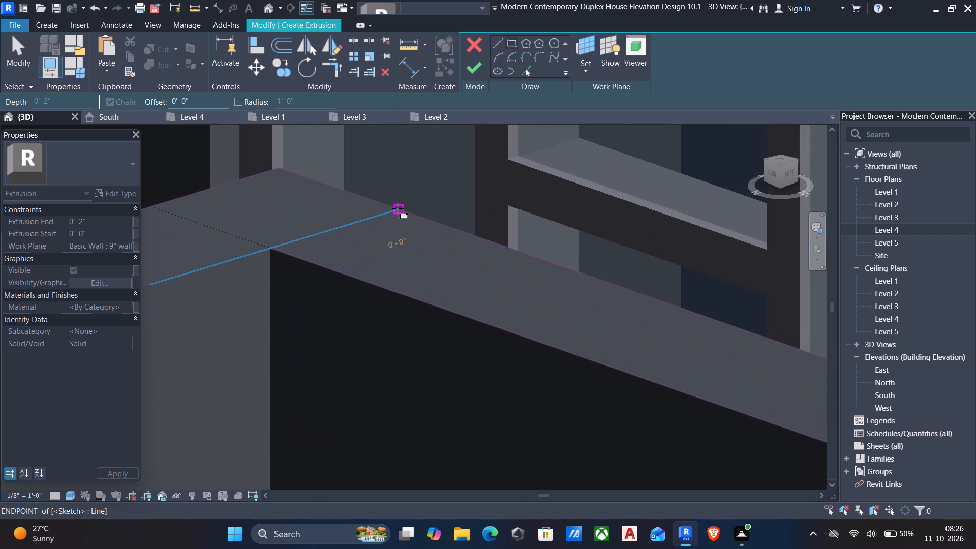
{"action": "left_click", "coordinate": [398, 208]}
Sketch a third rectangle about 10'-8" long along the west terrace wall's top, meeting the north wall's rectangle at the corner.
{"action": "scroll", "coordinate": [418, 228], "scroll_direction": "down", "scroll_amount": 7}
{"action": "middle_click_drag", "start_coordinate": [439, 247], "coordinate": [320, 160]}
{"action": "scroll", "coordinate": [609, 304], "scroll_direction": "down", "scroll_amount": 6}
{"action": "middle_click_drag", "start_coordinate": [603, 308], "coordinate": [360, 309]}
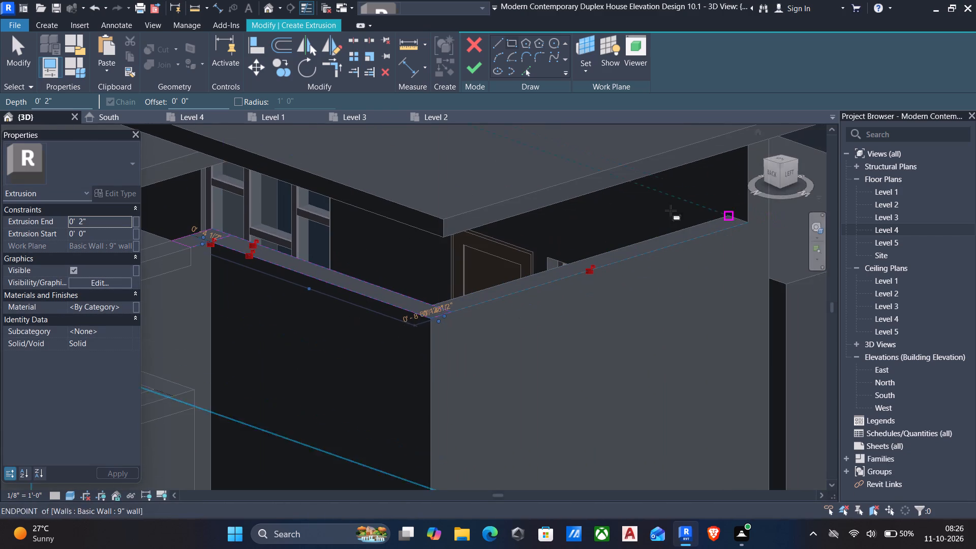
{"action": "scroll", "coordinate": [675, 211], "scroll_direction": "up", "scroll_amount": 6}
{"action": "left_click", "coordinate": [751, 216]}
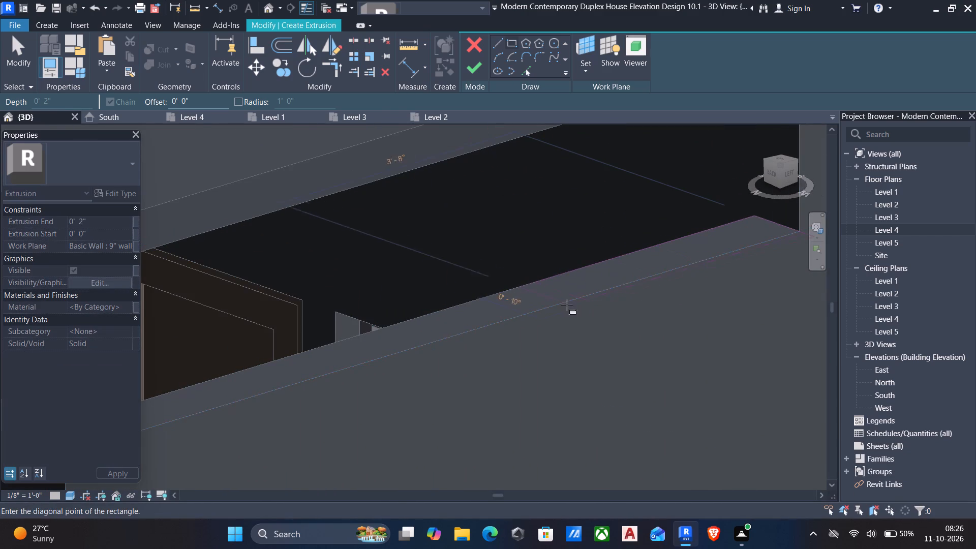
{"action": "middle_click_drag", "start_coordinate": [520, 308], "coordinate": [605, 266]}
{"action": "middle_click_drag", "start_coordinate": [379, 325], "coordinate": [560, 247]}
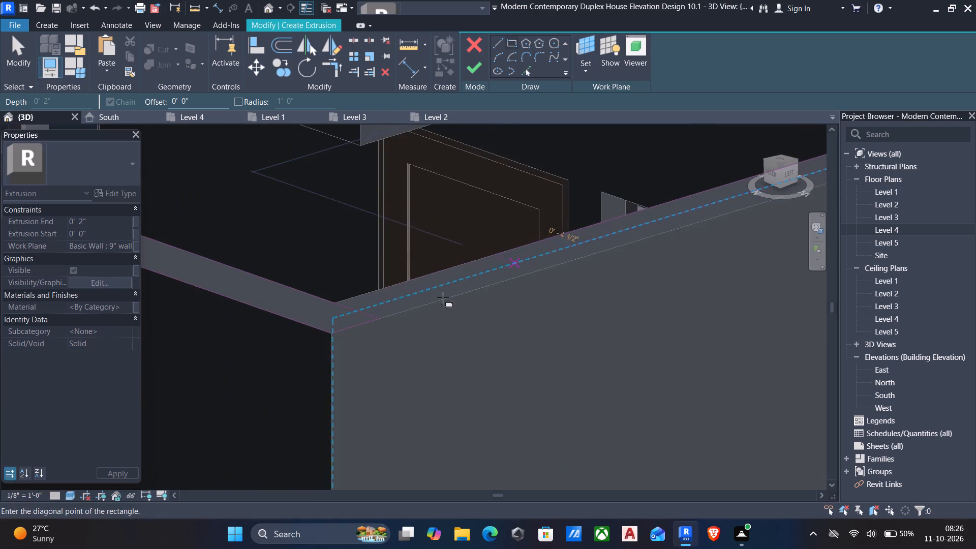
{"action": "left_click", "coordinate": [376, 318]}
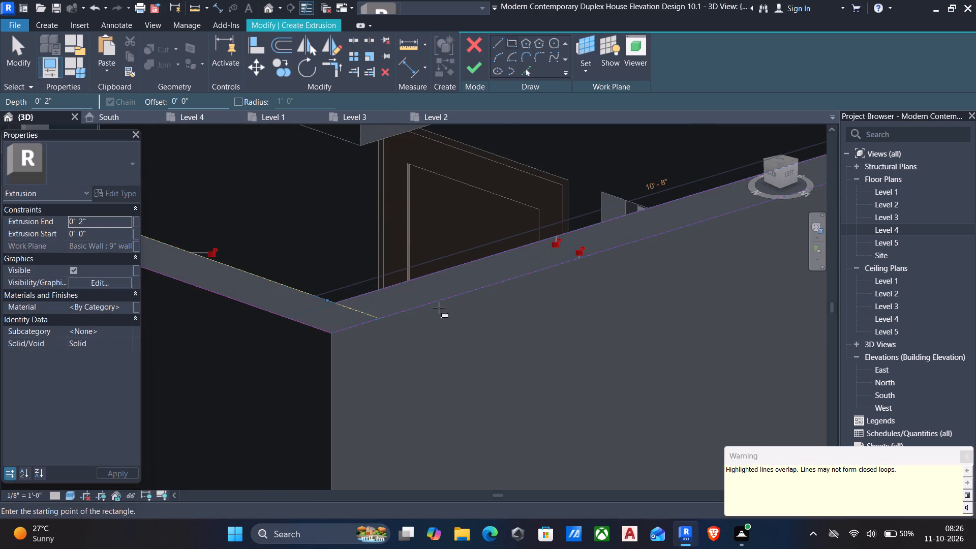
{"action": "key", "text": "Escape"}
{"action": "key", "text": "Escape"}
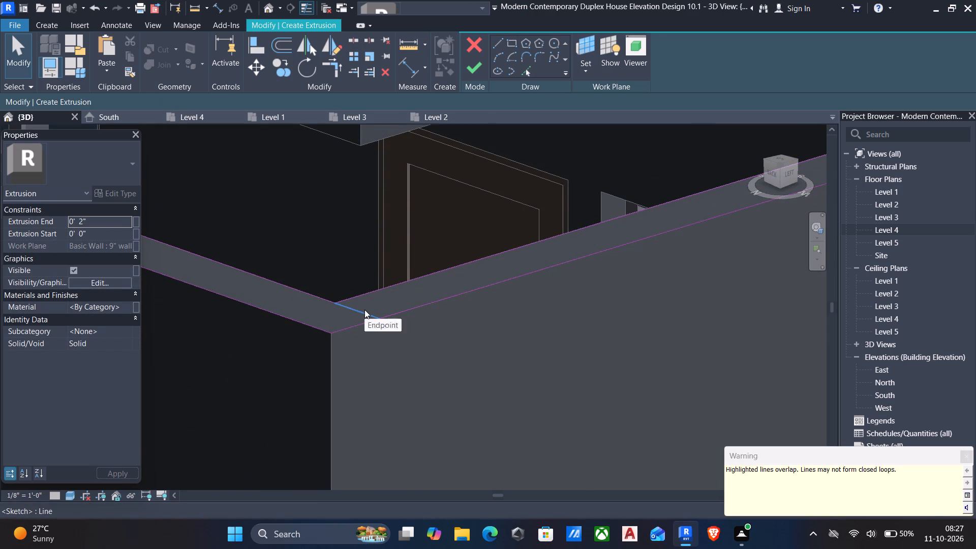
Remove the overlapping line at the terrace's northwest corner and trim the north and west wall outlines into one corner.
{"action": "left_click", "coordinate": [364, 310]}
{"action": "key", "text": "Delete"}
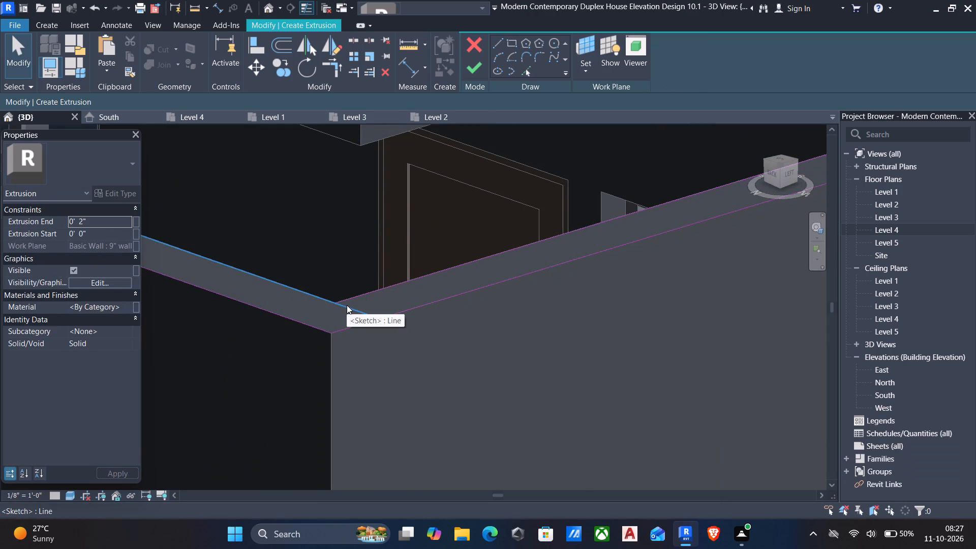
{"action": "type", "text": "tr"}
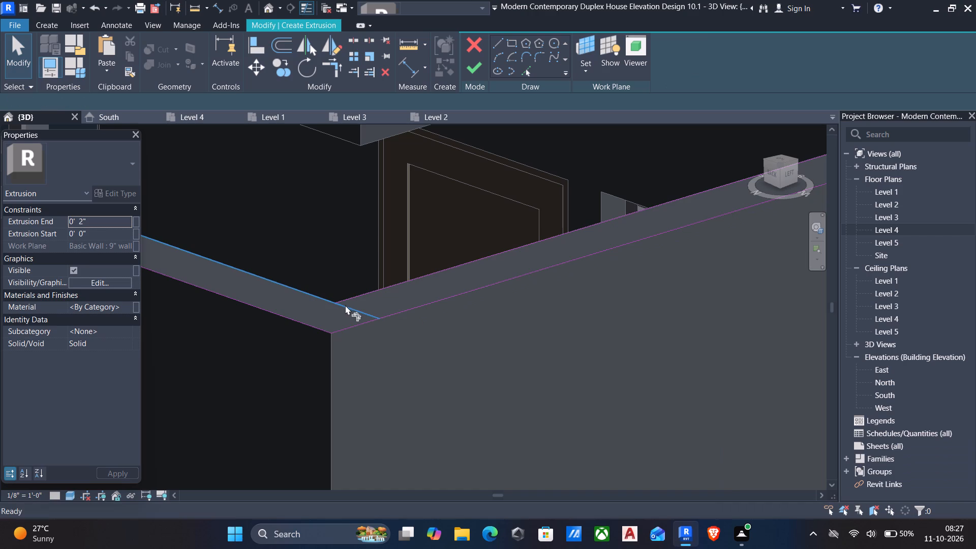
{"action": "left_click", "coordinate": [311, 297]}
{"action": "left_click", "coordinate": [368, 296]}
{"action": "scroll", "coordinate": [377, 323], "scroll_direction": "down", "scroll_amount": 2}
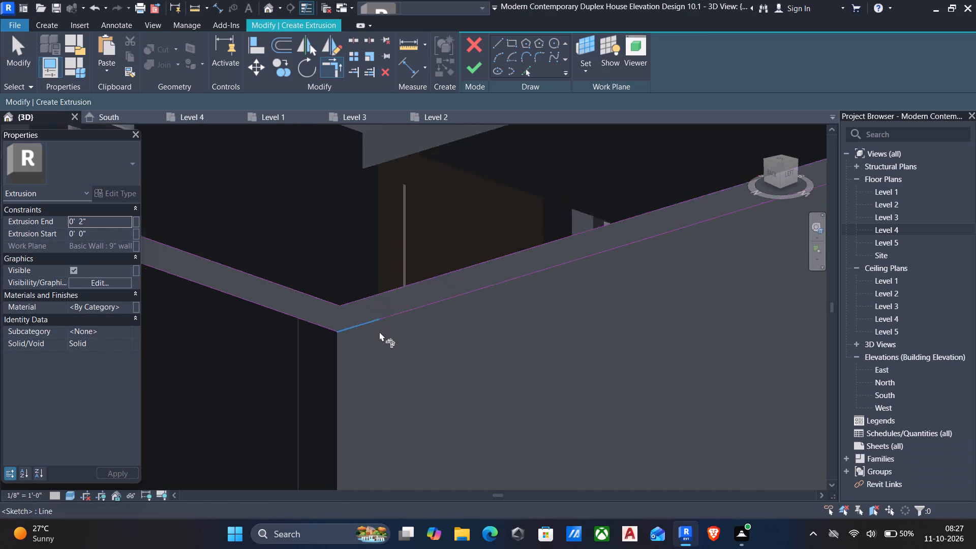
Trim the north wall outline to the short return wall's rectangle and delete the line dividing the two.
{"action": "scroll", "coordinate": [379, 331], "scroll_direction": "down", "scroll_amount": 4}
{"action": "middle_click_drag", "start_coordinate": [391, 329], "coordinate": [583, 360]}
{"action": "scroll", "coordinate": [345, 275], "scroll_direction": "up", "scroll_amount": 6}
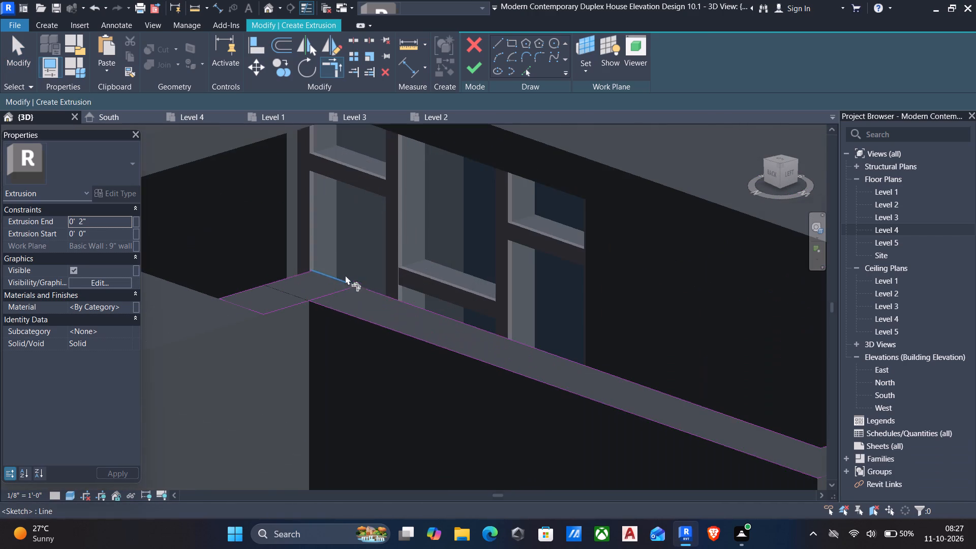
{"action": "left_click", "coordinate": [291, 305]}
{"action": "left_click", "coordinate": [320, 308]}
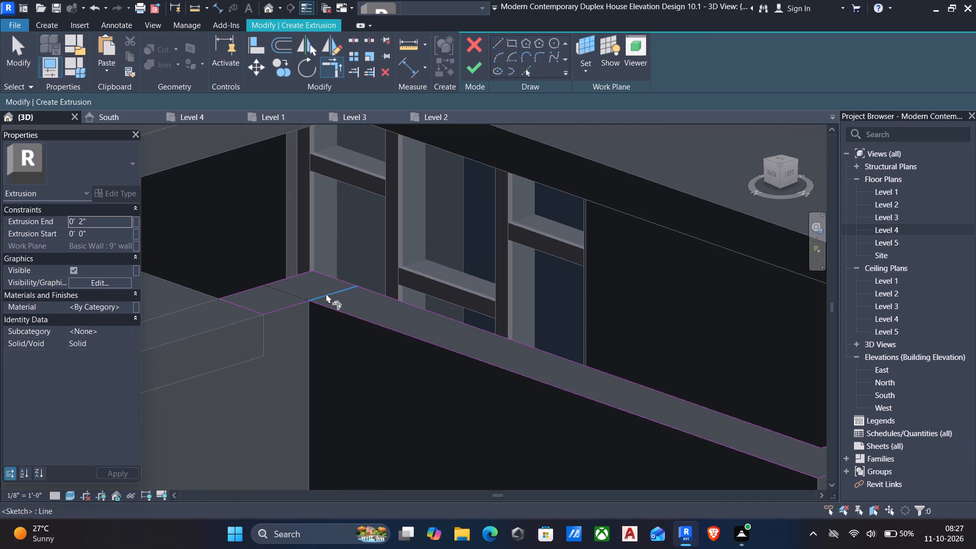
{"action": "key", "text": "Escape"}
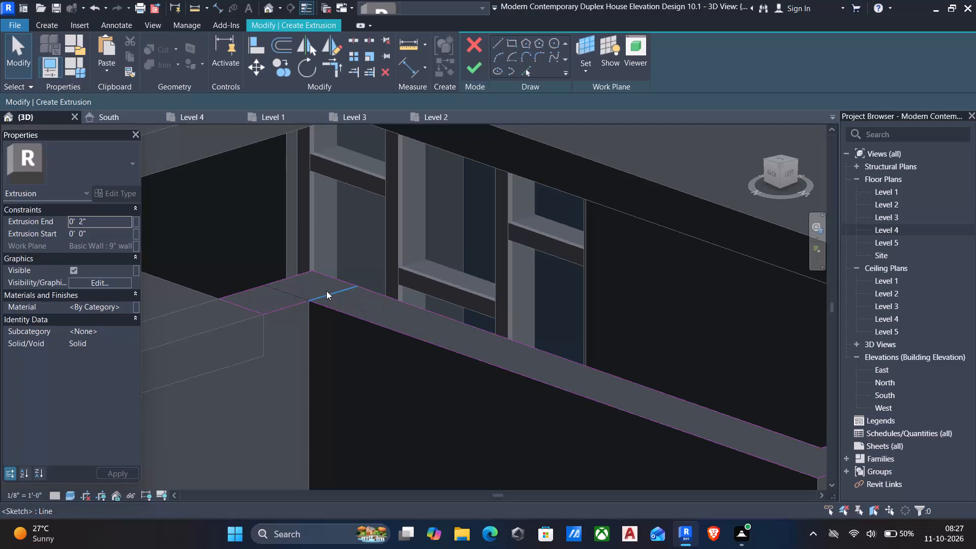
{"action": "left_click", "coordinate": [327, 293]}
{"action": "key", "text": "Delete"}
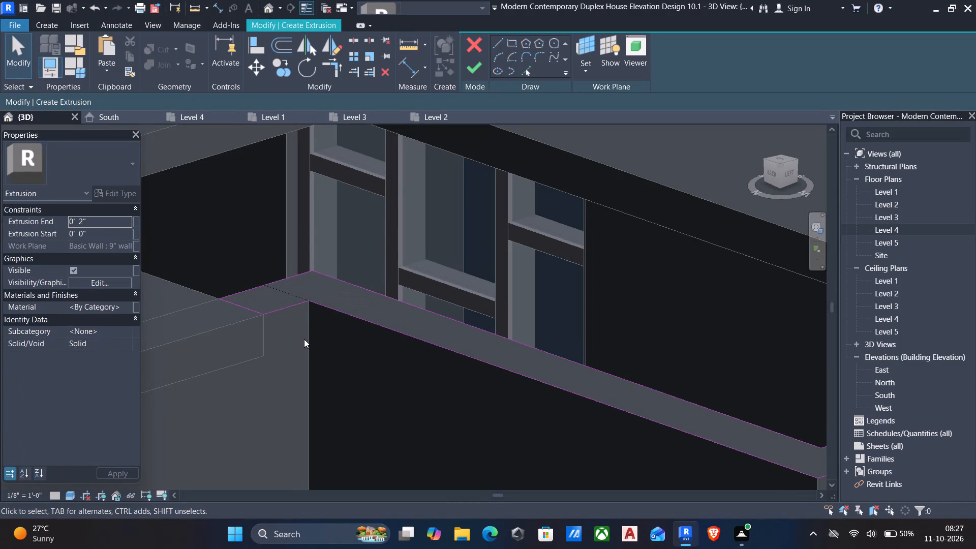
Sketch a rectangle about 3'-7" by 10" along the roof floor's edge, starting from the short return wall's outline.
{"action": "middle_click_drag", "start_coordinate": [304, 340], "coordinate": [429, 356]}
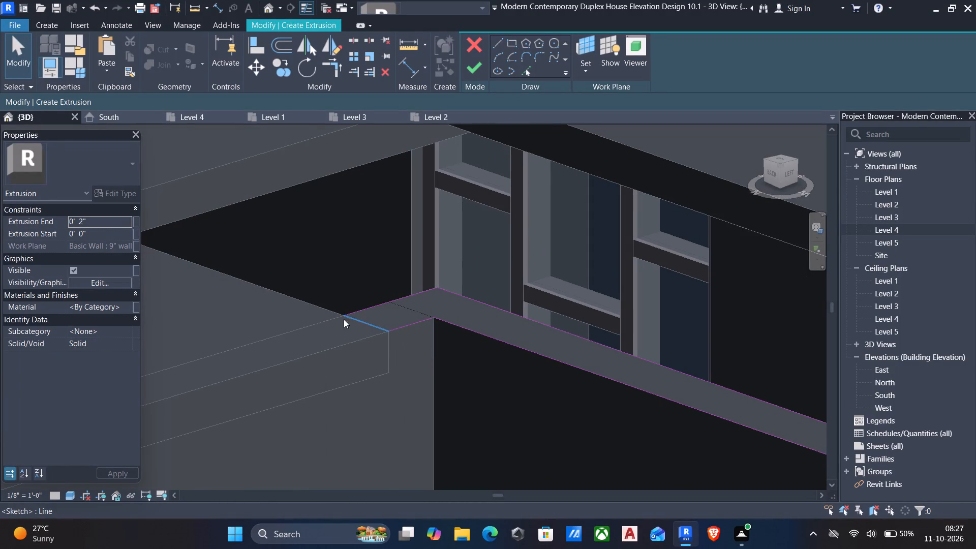
{"action": "left_click", "coordinate": [510, 43]}
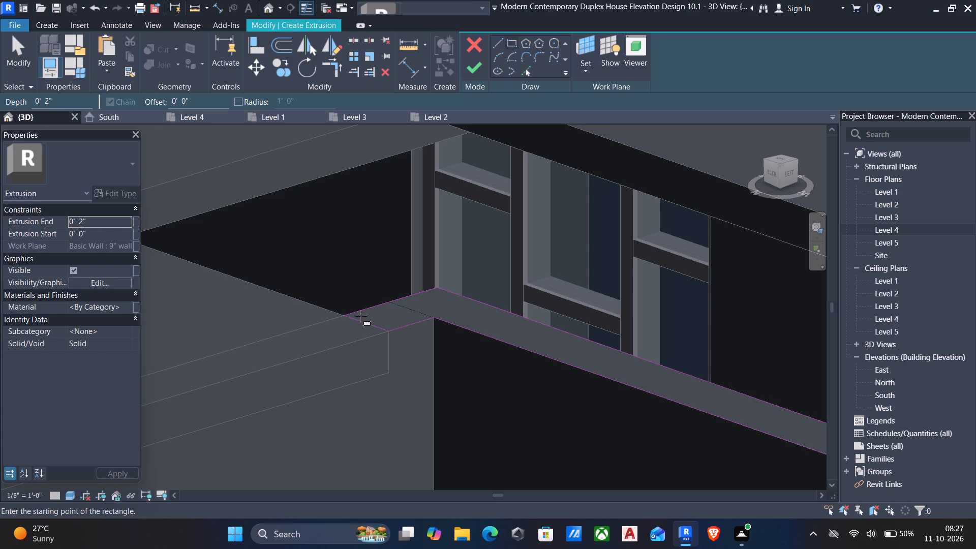
{"action": "left_click", "coordinate": [346, 314]}
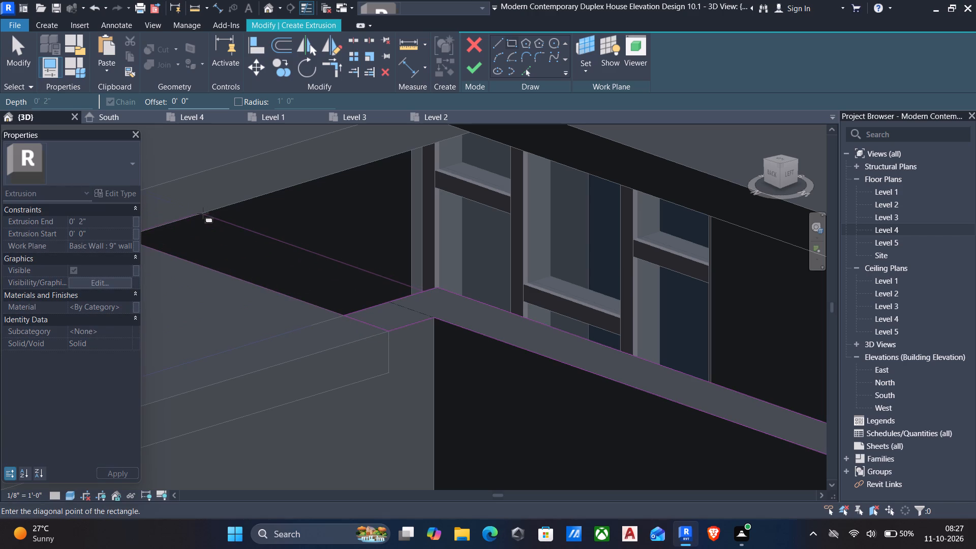
{"action": "middle_click_drag", "start_coordinate": [200, 213], "coordinate": [472, 290]}
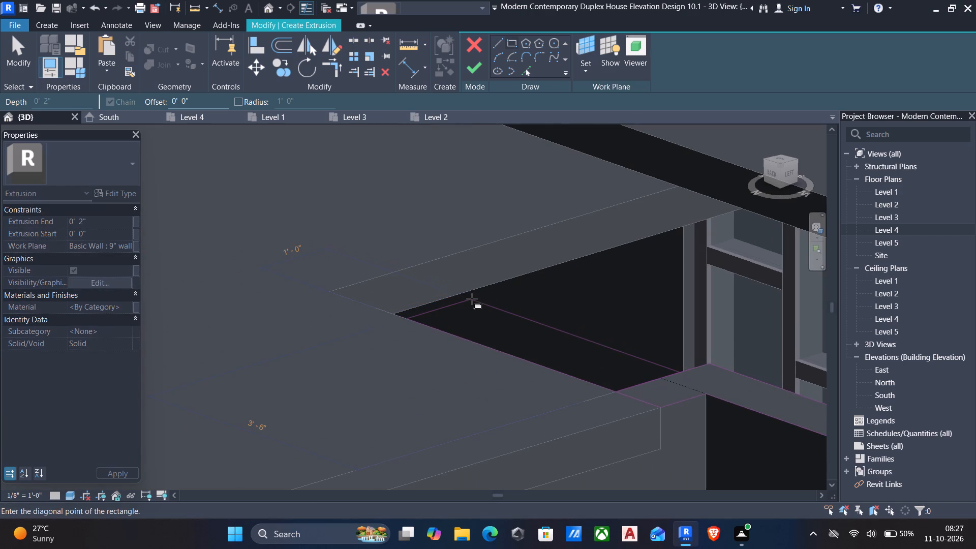
{"action": "left_click", "coordinate": [456, 300]}
{"action": "key", "text": "Escape"}
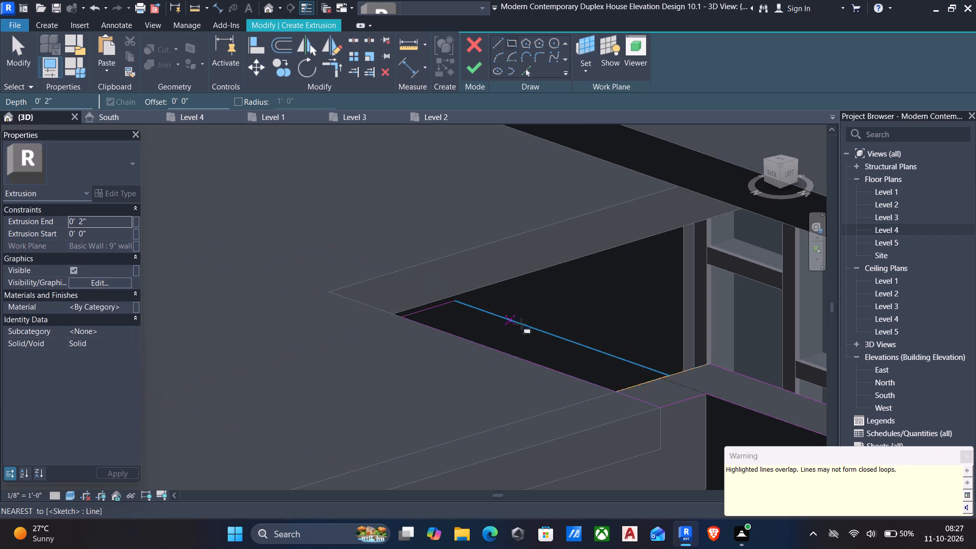
{"action": "key", "text": "Escape"}
Set the new floor-edge rectangle's width to 6".
{"action": "left_click", "coordinate": [619, 357]}
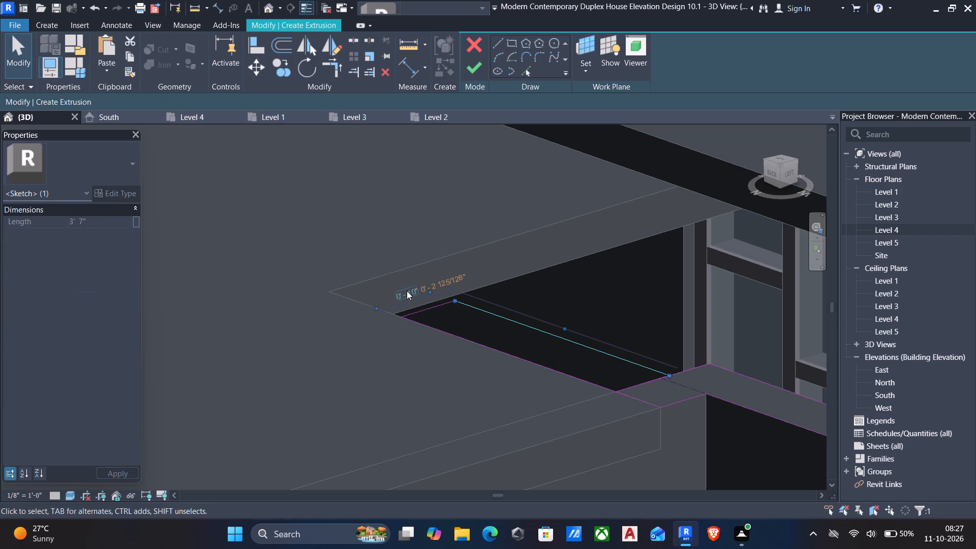
{"action": "left_click", "coordinate": [407, 291]}
{"action": "key", "text": "6"}
{"action": "key", "text": "shift+quotedbl"}
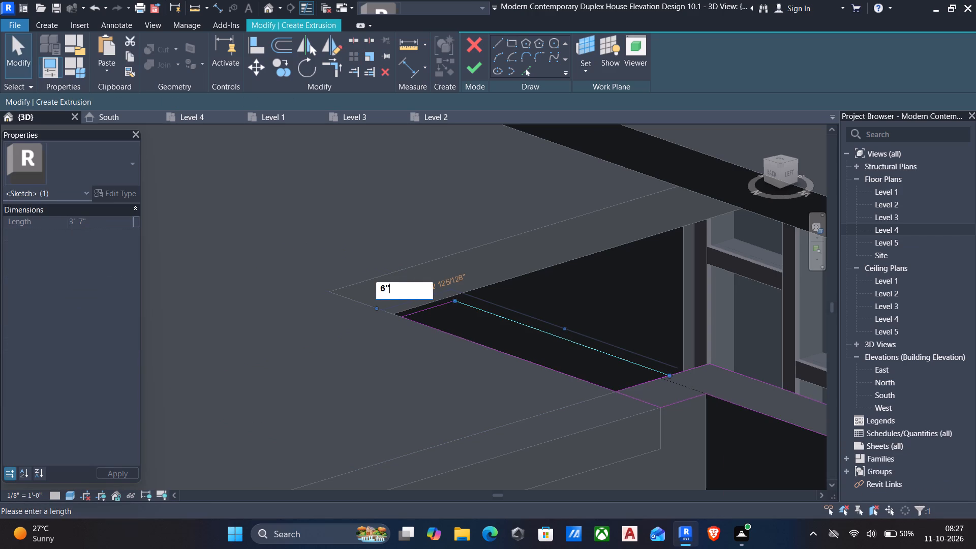
{"action": "key", "text": "Return"}
{"action": "key", "text": "Escape"}
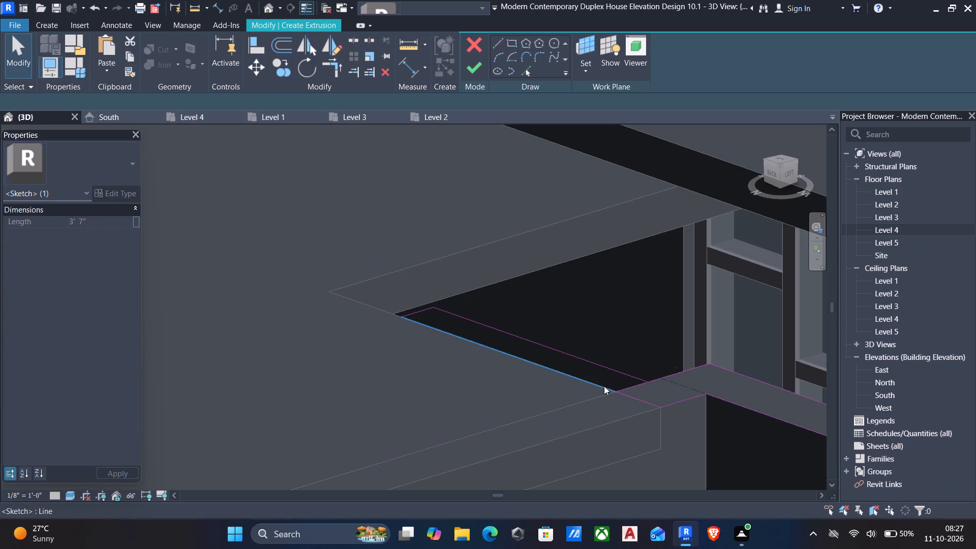
Delete the line shared with the return outline, trim the outlines into one loop, and finish the 2" extrusion sketch.
{"action": "left_click", "coordinate": [622, 385]}
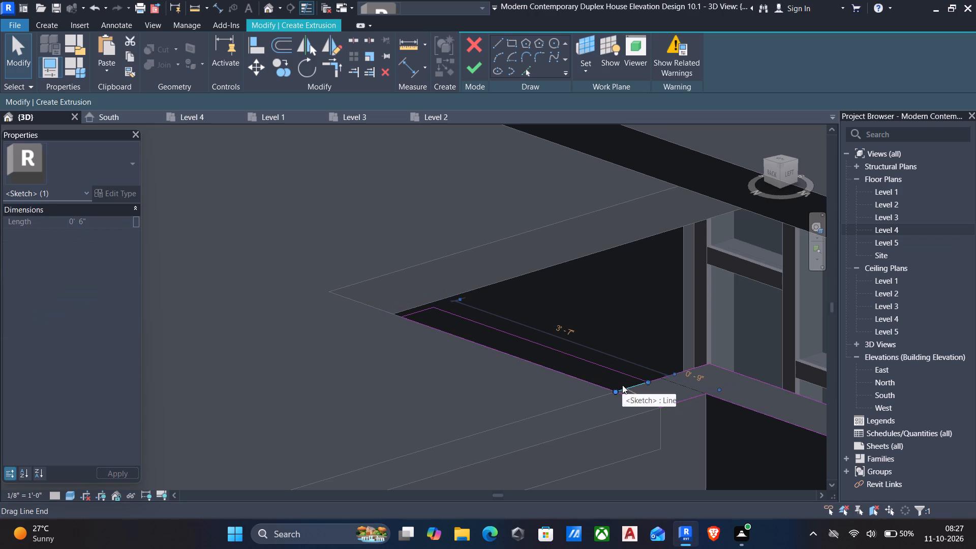
{"action": "key", "text": "Delete"}
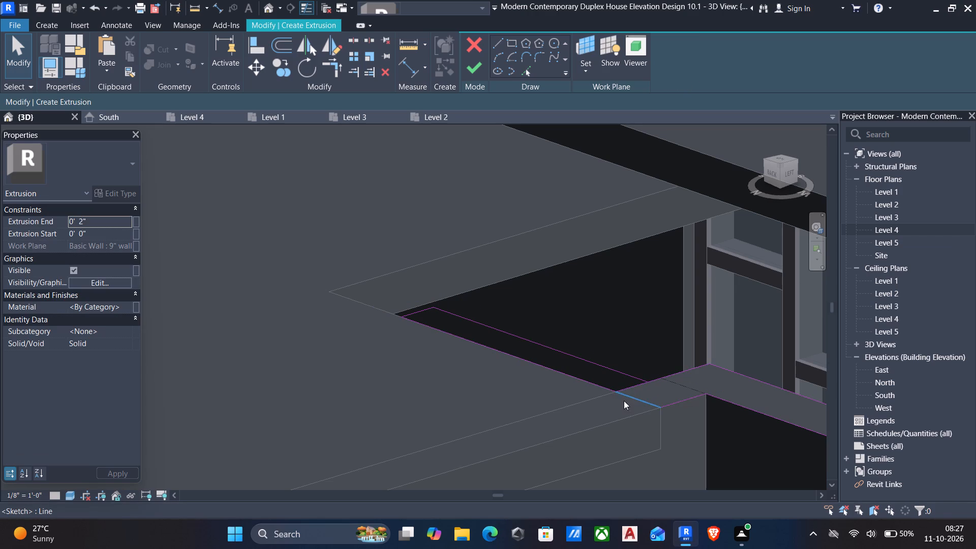
{"action": "type", "text": "tr"}
{"action": "left_click", "coordinate": [669, 373]}
{"action": "left_click", "coordinate": [632, 377]}
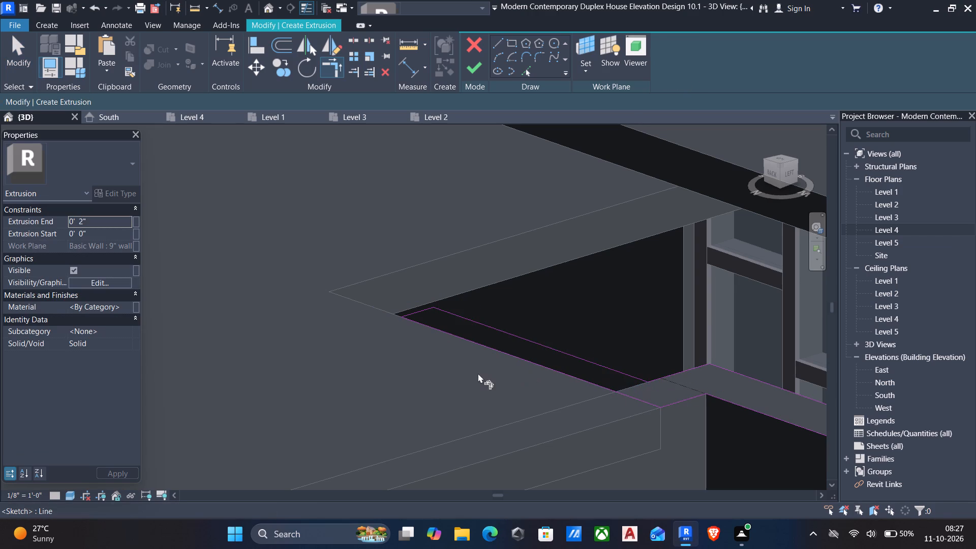
{"action": "middle_click_drag", "start_coordinate": [475, 375], "coordinate": [467, 448]}
{"action": "key", "text": "Escape"}
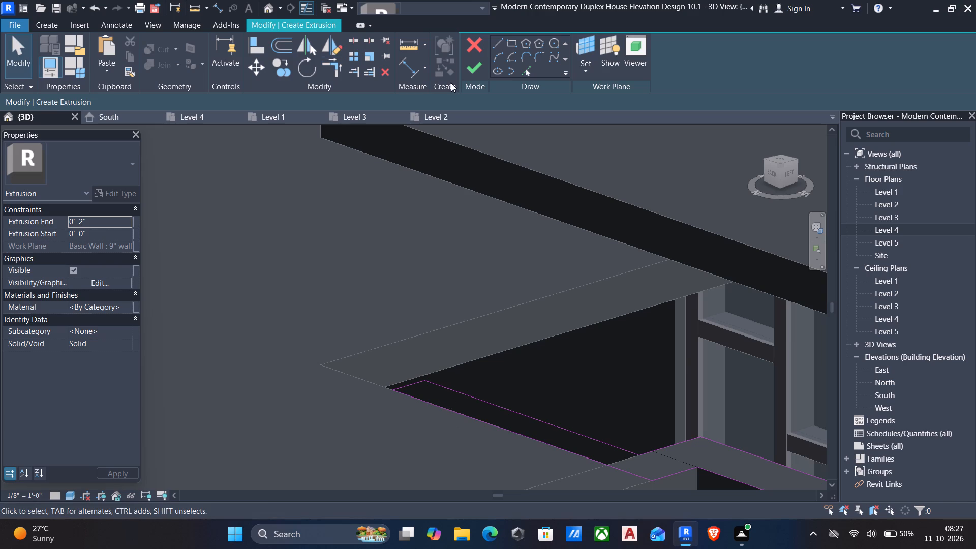
{"action": "left_click", "coordinate": [470, 70]}
Align the end face of the extrusion's floor-edge strip with the adjoining edge of the roof floor opening.
{"action": "scroll", "coordinate": [484, 272], "scroll_direction": "down", "scroll_amount": 2}
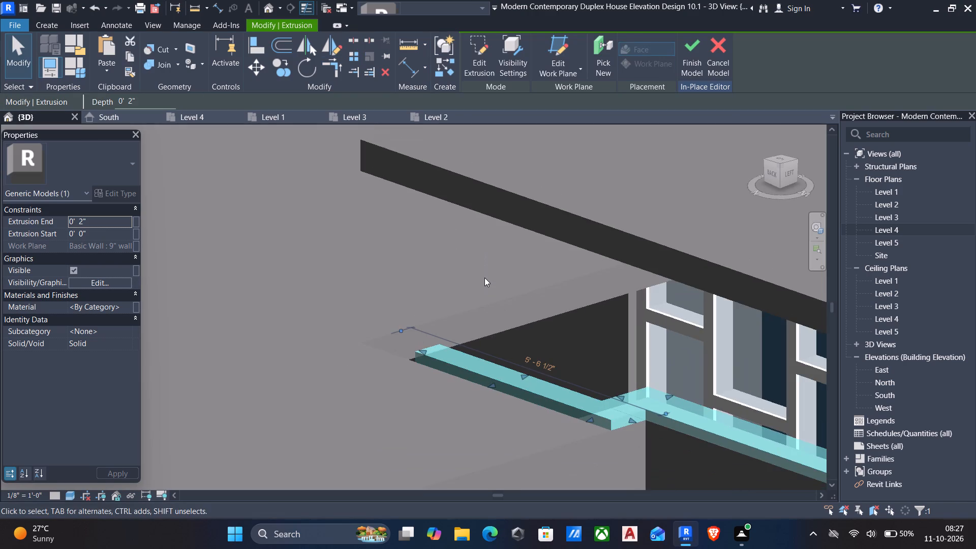
{"action": "scroll", "coordinate": [484, 278], "scroll_direction": "down", "scroll_amount": 2}
{"action": "middle_click_drag", "start_coordinate": [484, 282], "coordinate": [545, 332], "text": "shift"}
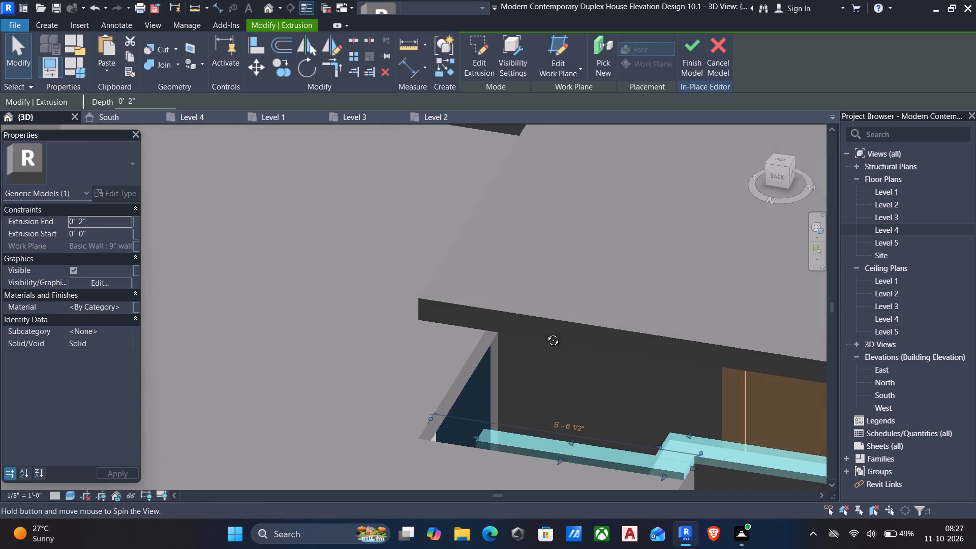
{"action": "middle_click_drag", "start_coordinate": [545, 332], "coordinate": [546, 332], "text": "shift"}
{"action": "scroll", "coordinate": [546, 335], "scroll_direction": "down", "scroll_amount": 7}
{"action": "middle_click_drag", "start_coordinate": [543, 353], "coordinate": [512, 240]}
{"action": "scroll", "coordinate": [545, 296], "scroll_direction": "up", "scroll_amount": 6}
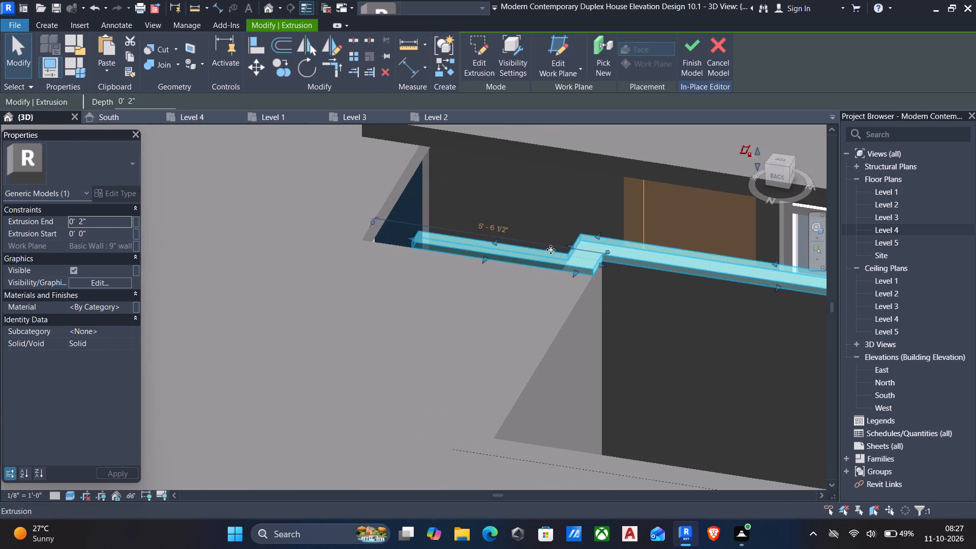
{"action": "scroll", "coordinate": [551, 250], "scroll_direction": "up", "scroll_amount": 6}
{"action": "scroll", "coordinate": [377, 273], "scroll_direction": "down", "scroll_amount": 6}
{"action": "type", "text": "al"}
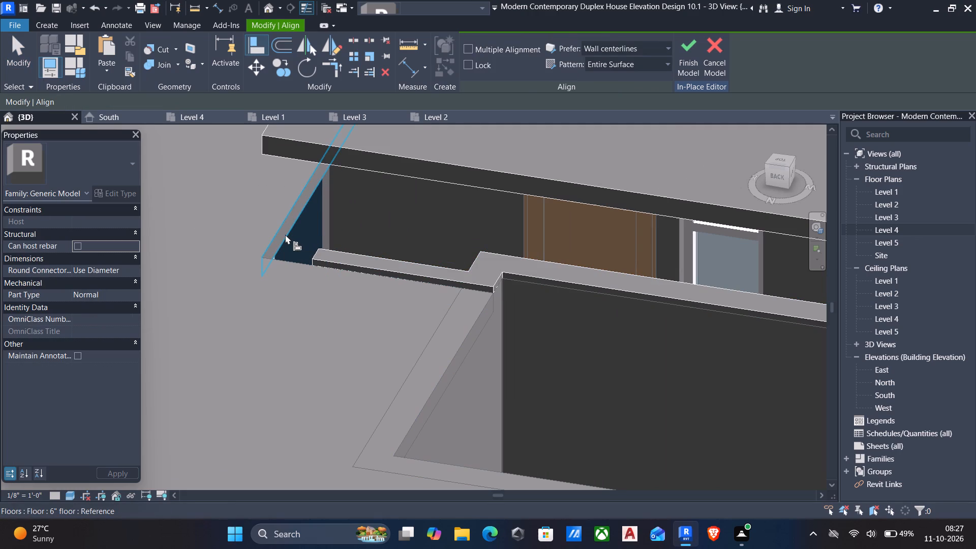
{"action": "left_click", "coordinate": [285, 234]}
{"action": "left_click", "coordinate": [314, 256]}
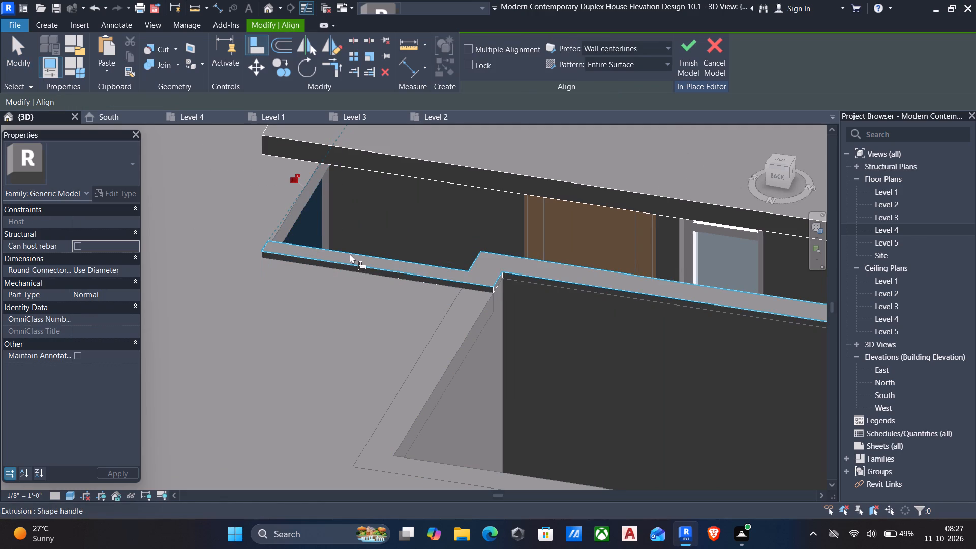
{"action": "key", "text": "Escape"}
Align the top face of the terrace wall extrusion with the underside of the overhanging slab above.
{"action": "scroll", "coordinate": [406, 261], "scroll_direction": "down", "scroll_amount": 7}
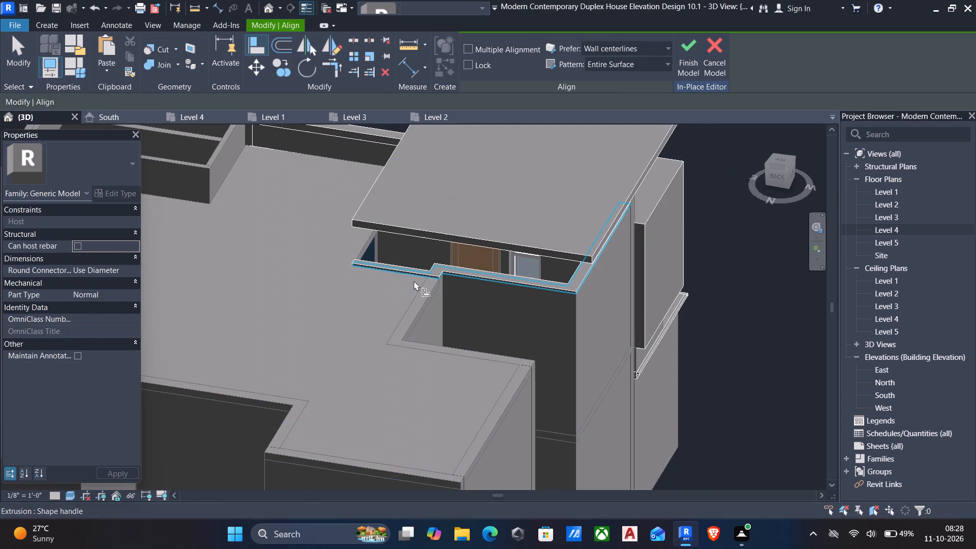
{"action": "scroll", "coordinate": [410, 326], "scroll_direction": "down", "scroll_amount": 4}
{"action": "middle_click_drag", "start_coordinate": [419, 319], "coordinate": [599, 238], "text": "shift"}
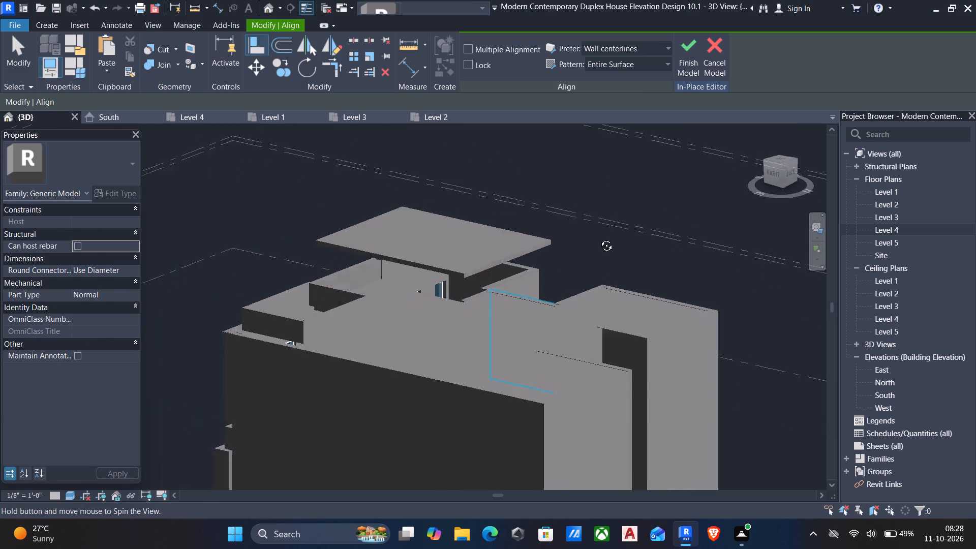
{"action": "middle_click_drag", "start_coordinate": [599, 238], "coordinate": [606, 225], "text": "shift"}
{"action": "left_click", "coordinate": [490, 264]}
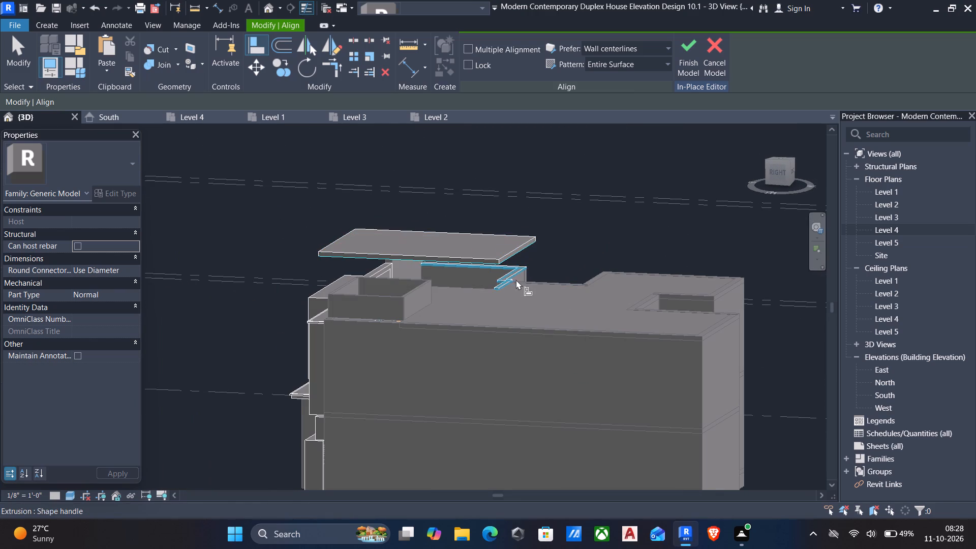
{"action": "middle_click_drag", "start_coordinate": [516, 284], "coordinate": [509, 356]}
{"action": "left_click", "coordinate": [509, 324]}
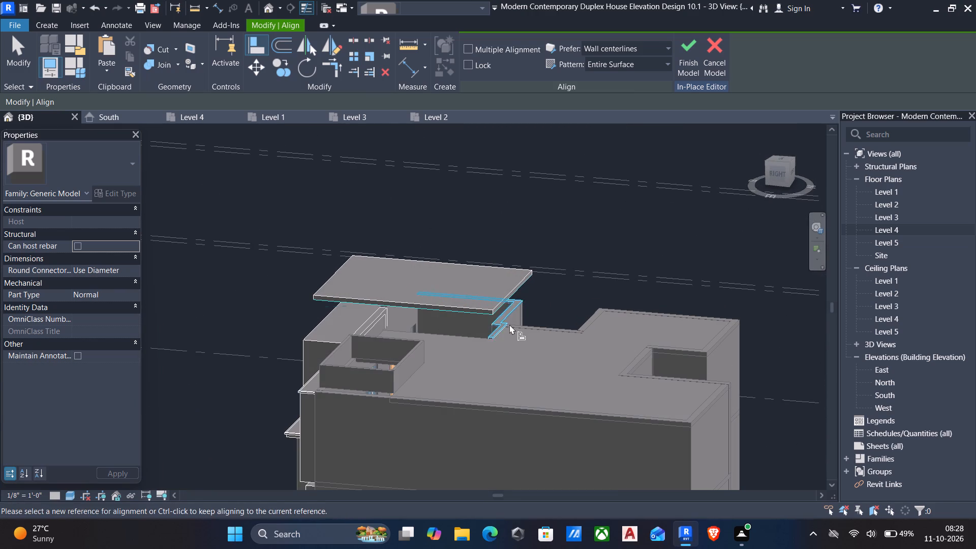
{"action": "key", "text": "Escape"}
{"action": "key", "text": "Escape"}
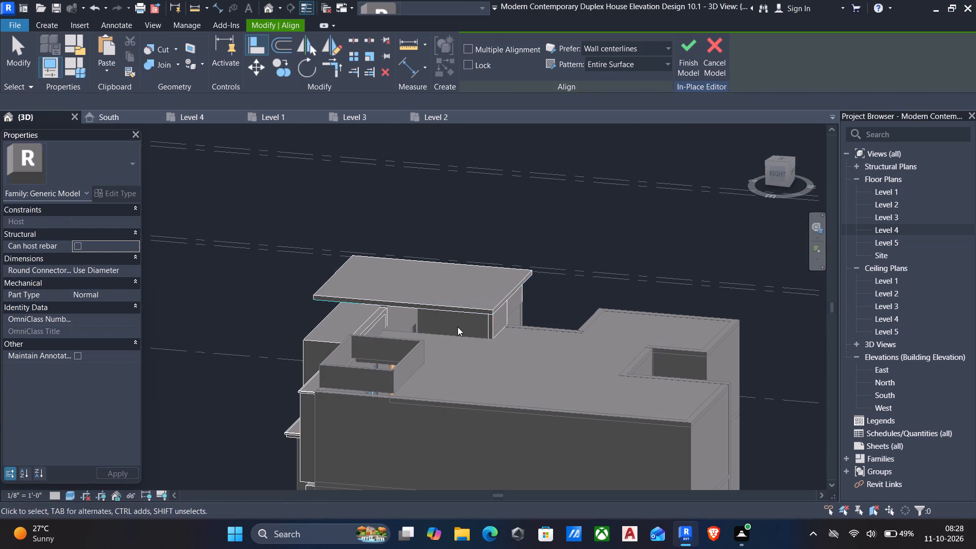
Check the extrusion around the terrace and slab, and finish the in-place model.
{"action": "middle_click_drag", "start_coordinate": [457, 327], "coordinate": [599, 401]}
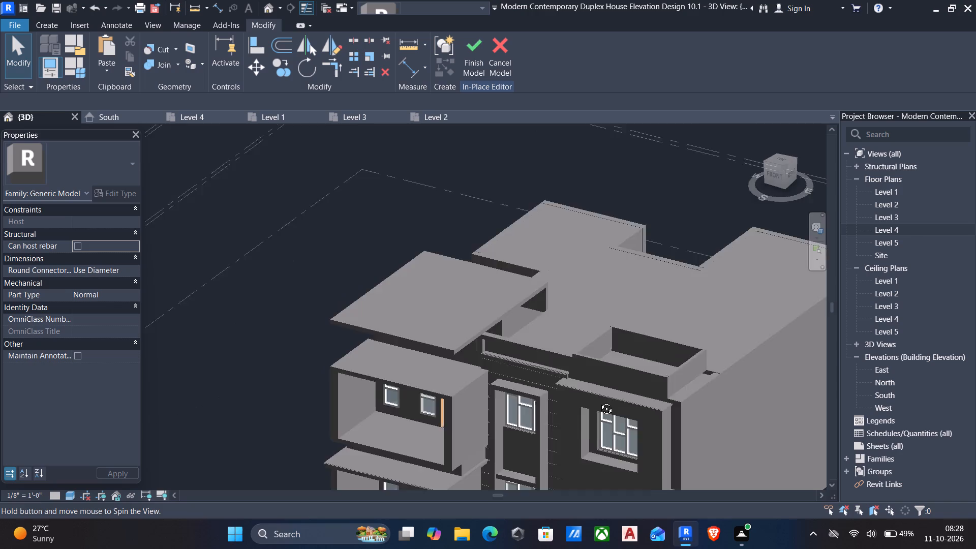
{"action": "middle_click_drag", "start_coordinate": [599, 401], "coordinate": [520, 449]}
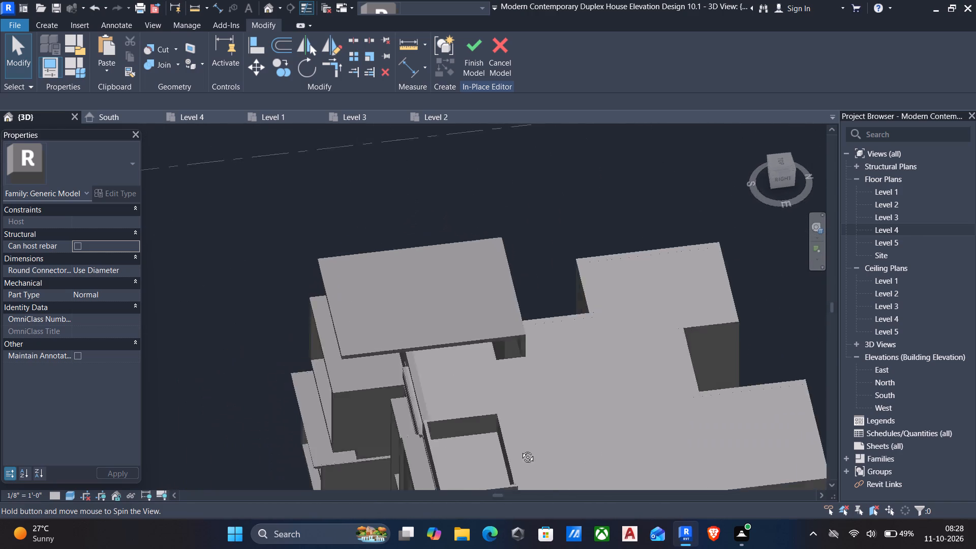
{"action": "middle_click_drag", "start_coordinate": [520, 449], "coordinate": [559, 455]}
{"action": "scroll", "coordinate": [558, 444], "scroll_direction": "up", "scroll_amount": 3}
{"action": "middle_click_drag", "start_coordinate": [558, 444], "coordinate": [550, 446], "text": "shift"}
{"action": "scroll", "coordinate": [550, 446], "scroll_direction": "down", "scroll_amount": 7}
{"action": "middle_click_drag", "start_coordinate": [550, 424], "coordinate": [560, 403]}
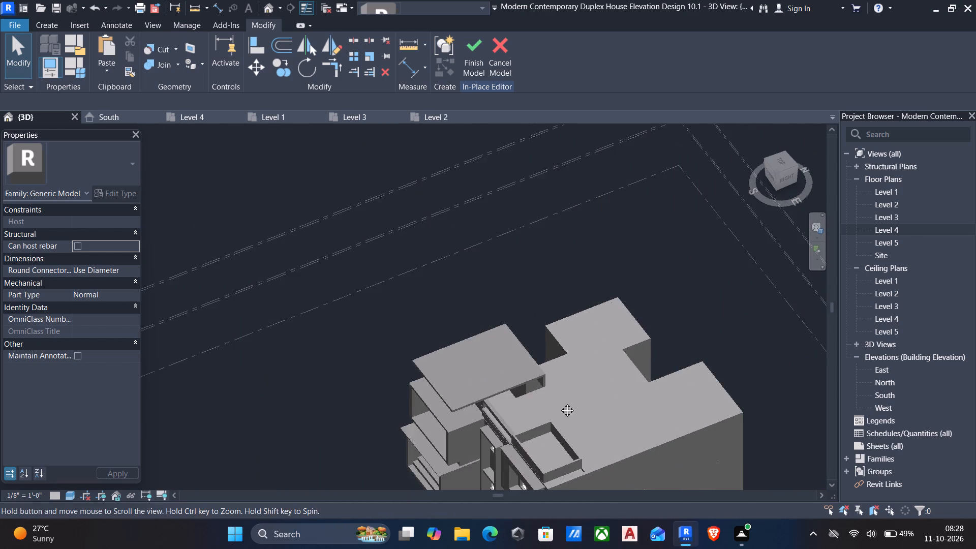
{"action": "middle_click_drag", "start_coordinate": [560, 403], "coordinate": [596, 331]}
{"action": "middle_click_drag", "start_coordinate": [597, 362], "coordinate": [500, 413], "text": "shift"}
{"action": "scroll", "coordinate": [508, 405], "scroll_direction": "up", "scroll_amount": 6}
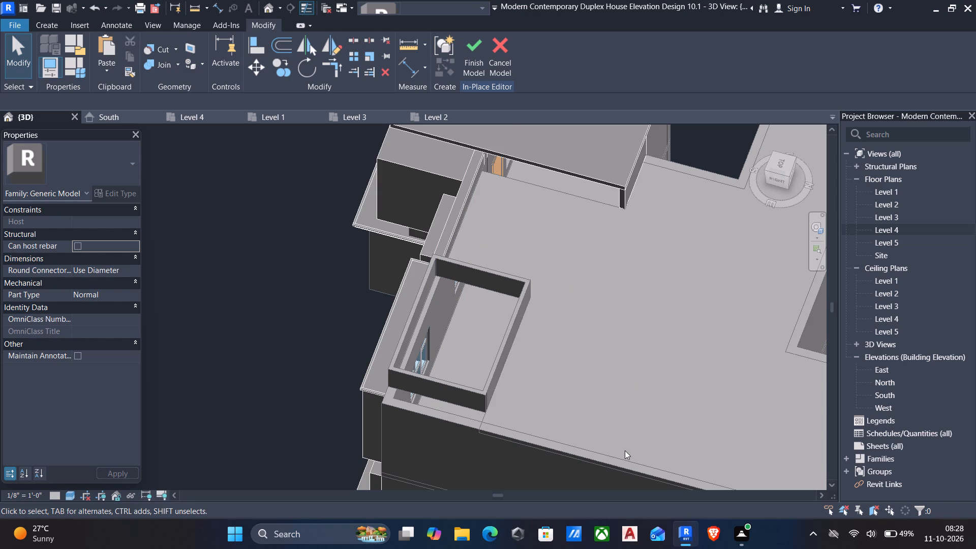
{"action": "left_click", "coordinate": [472, 43]}
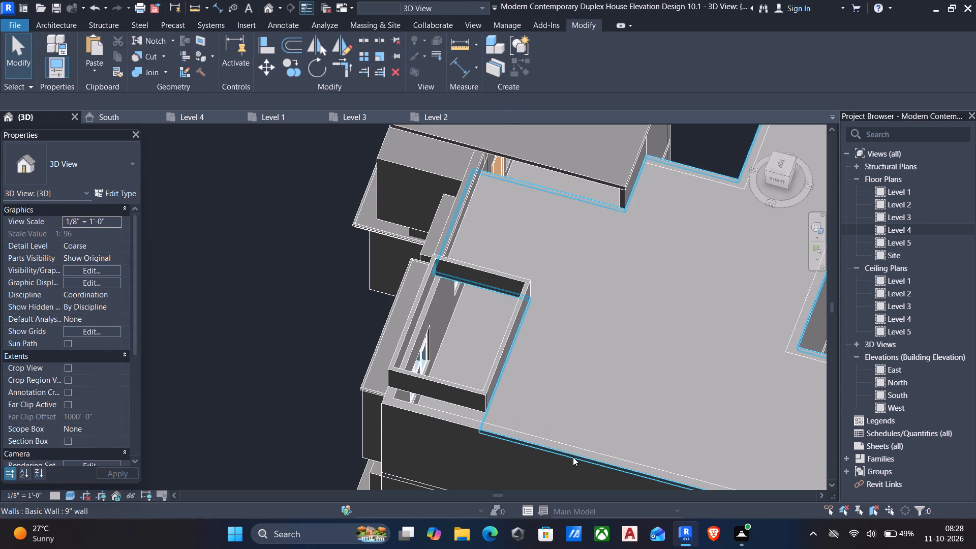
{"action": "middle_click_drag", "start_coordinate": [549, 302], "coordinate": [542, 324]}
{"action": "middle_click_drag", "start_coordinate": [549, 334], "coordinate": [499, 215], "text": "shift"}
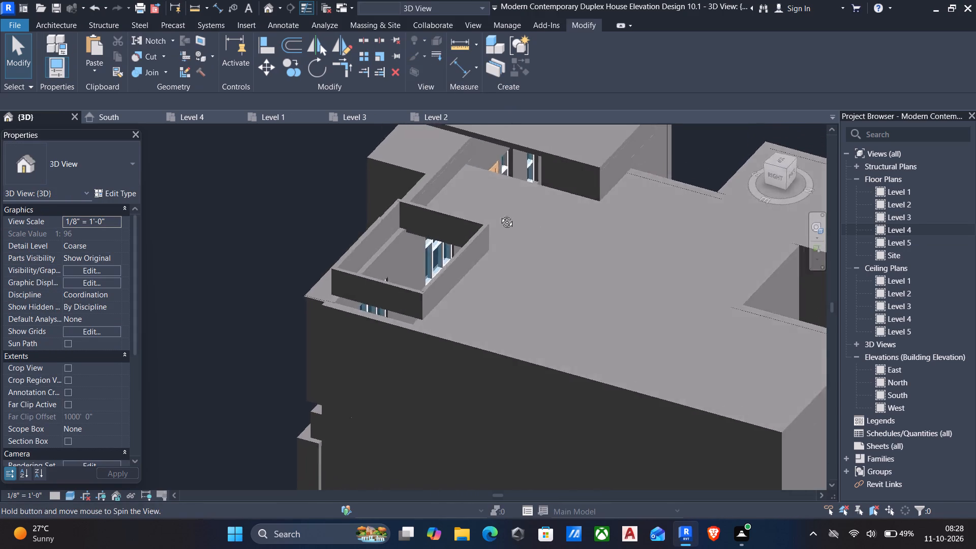
Reopen the terrace's in-place generic model for editing and start a new solid extrusion.
{"action": "middle_click_drag", "start_coordinate": [499, 215], "coordinate": [487, 211], "text": "shift"}
{"action": "middle_click_drag", "start_coordinate": [486, 184], "coordinate": [480, 350]}
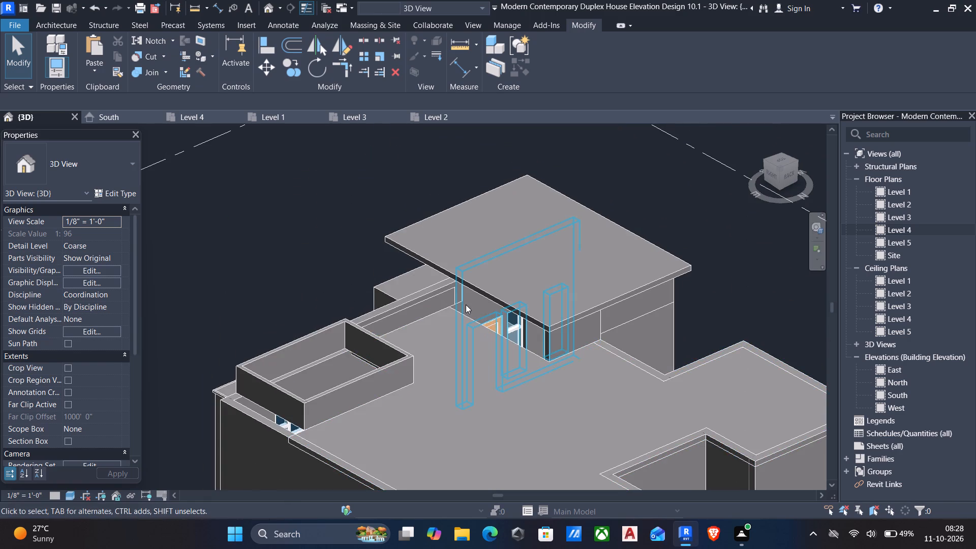
{"action": "scroll", "coordinate": [466, 304], "scroll_direction": "up", "scroll_amount": 6}
{"action": "scroll", "coordinate": [408, 296], "scroll_direction": "up", "scroll_amount": 6}
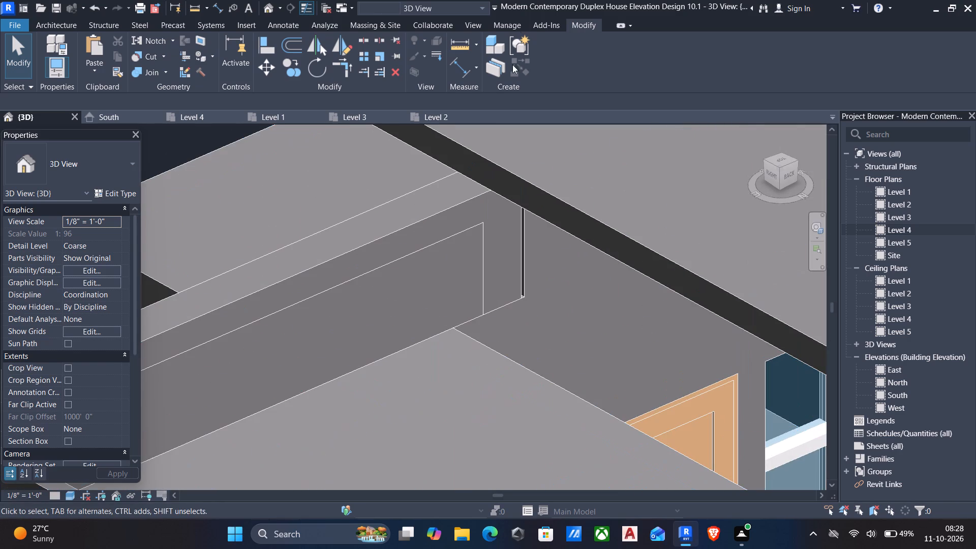
{"action": "left_click", "coordinate": [726, 291]}
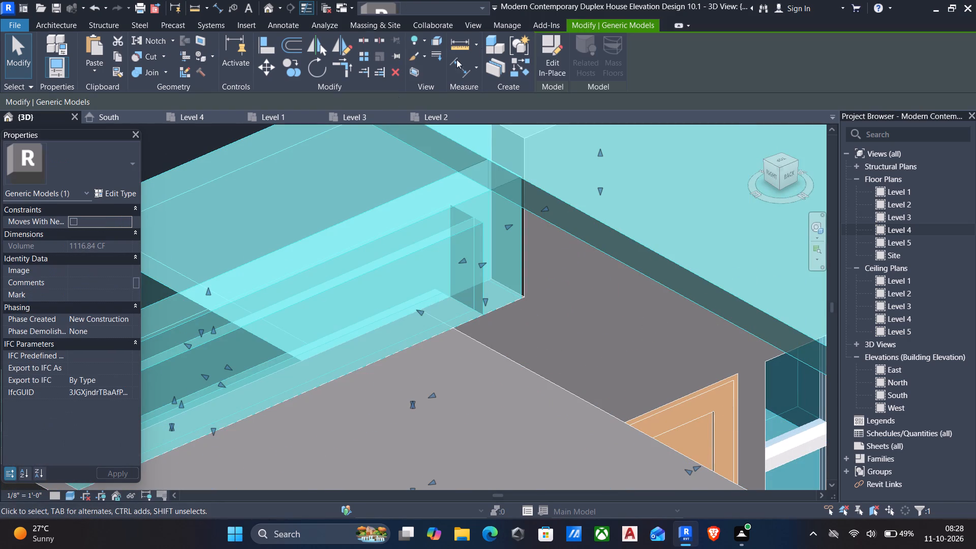
{"action": "left_click", "coordinate": [560, 59]}
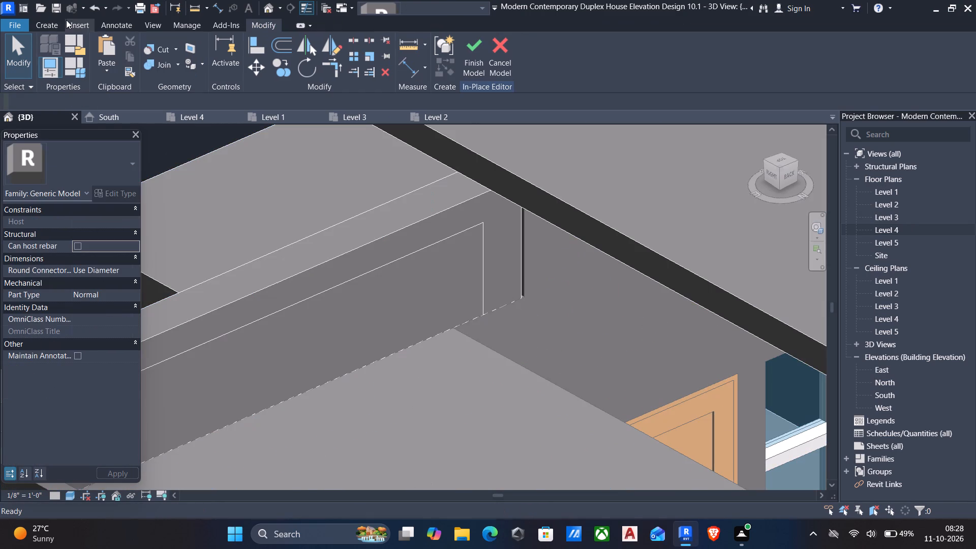
{"action": "left_click", "coordinate": [50, 22]}
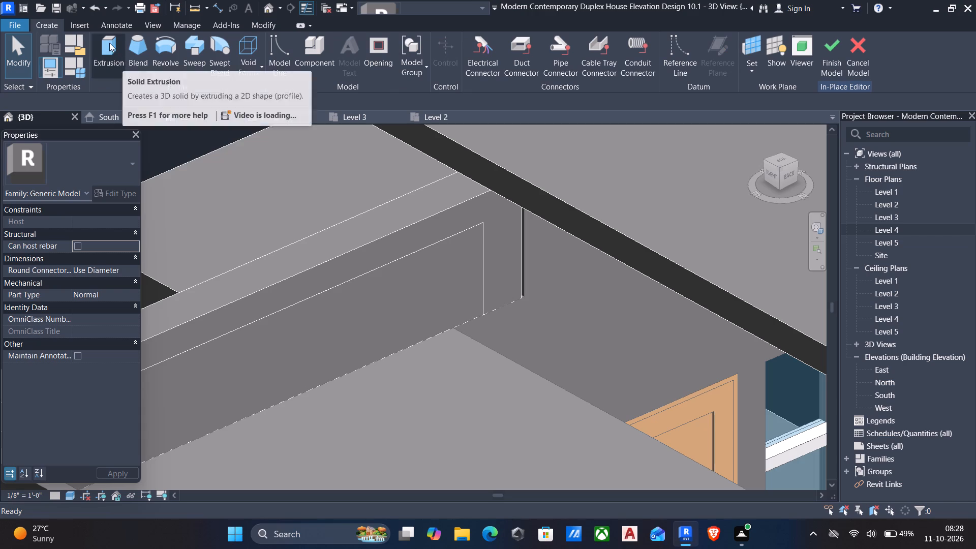
{"action": "left_click", "coordinate": [109, 43]}
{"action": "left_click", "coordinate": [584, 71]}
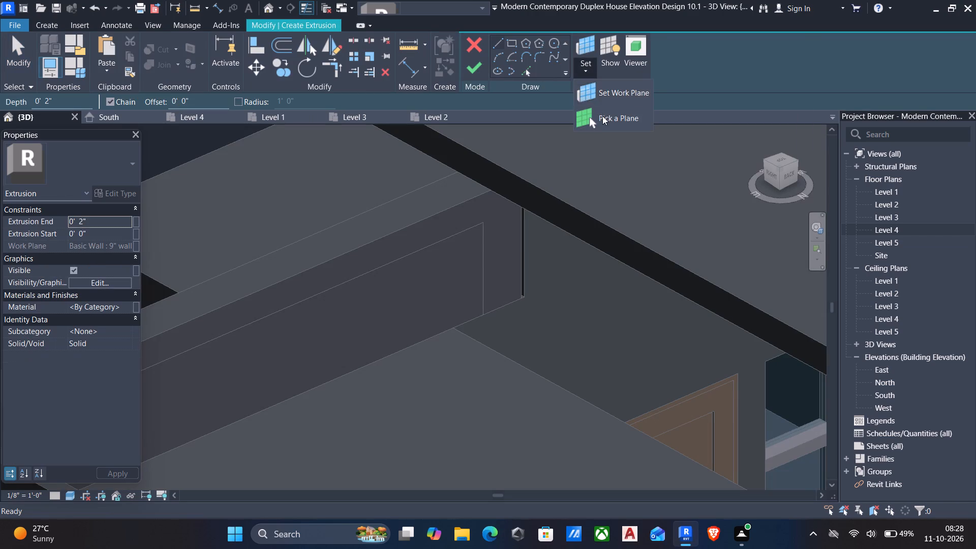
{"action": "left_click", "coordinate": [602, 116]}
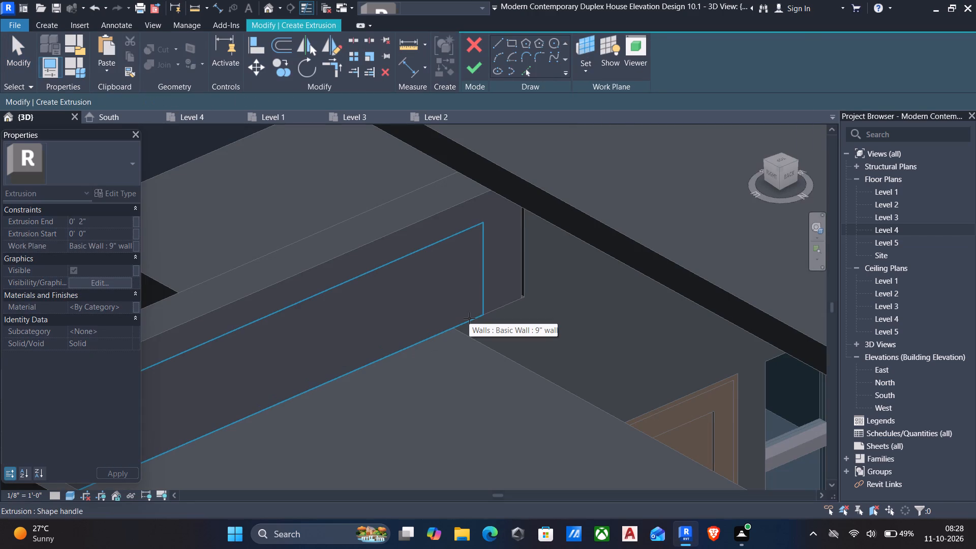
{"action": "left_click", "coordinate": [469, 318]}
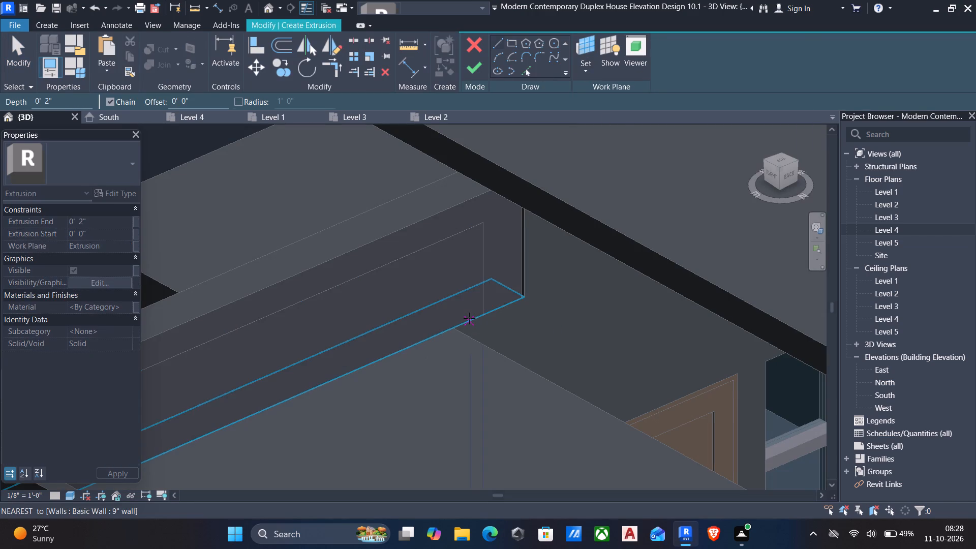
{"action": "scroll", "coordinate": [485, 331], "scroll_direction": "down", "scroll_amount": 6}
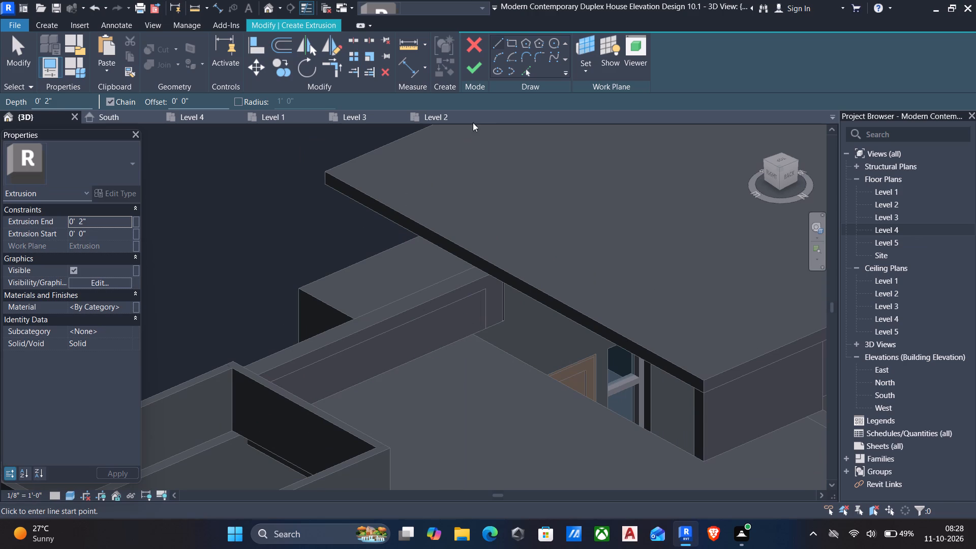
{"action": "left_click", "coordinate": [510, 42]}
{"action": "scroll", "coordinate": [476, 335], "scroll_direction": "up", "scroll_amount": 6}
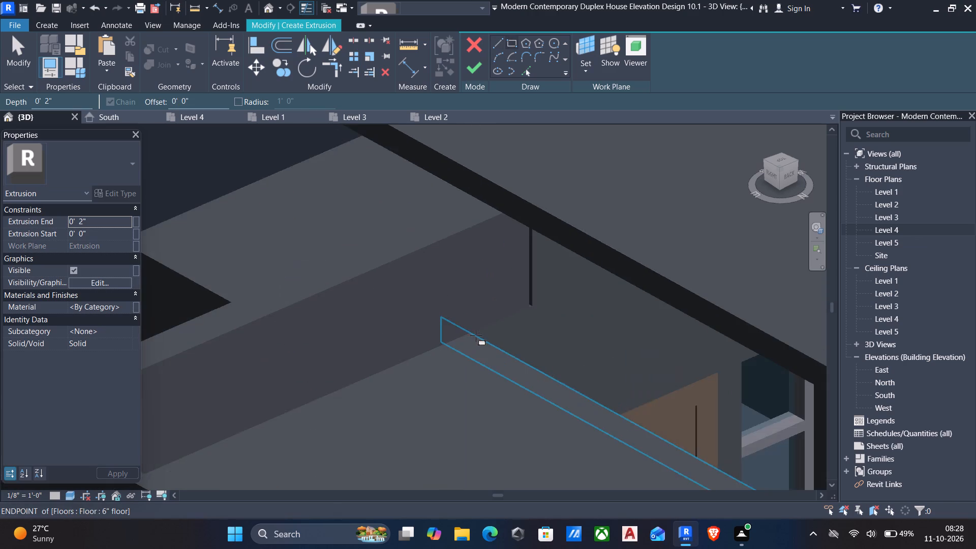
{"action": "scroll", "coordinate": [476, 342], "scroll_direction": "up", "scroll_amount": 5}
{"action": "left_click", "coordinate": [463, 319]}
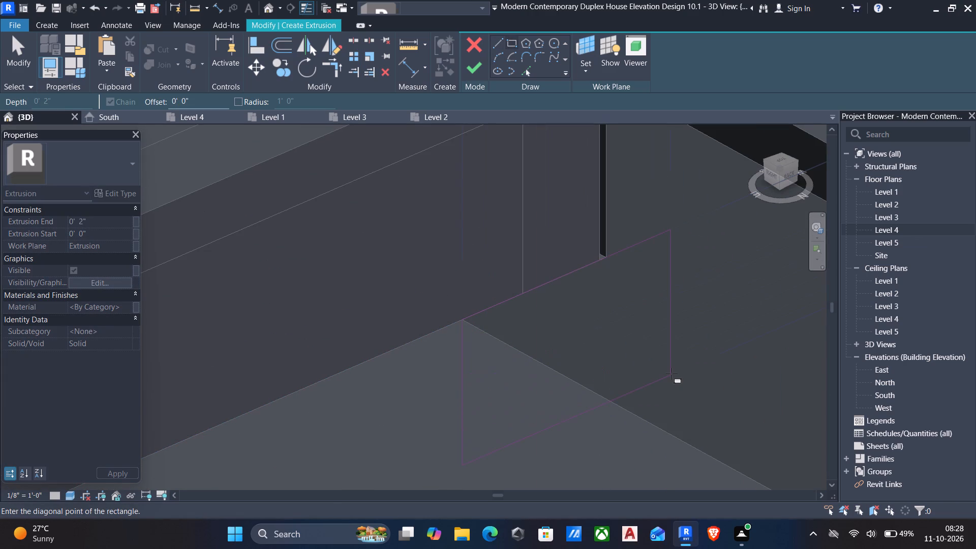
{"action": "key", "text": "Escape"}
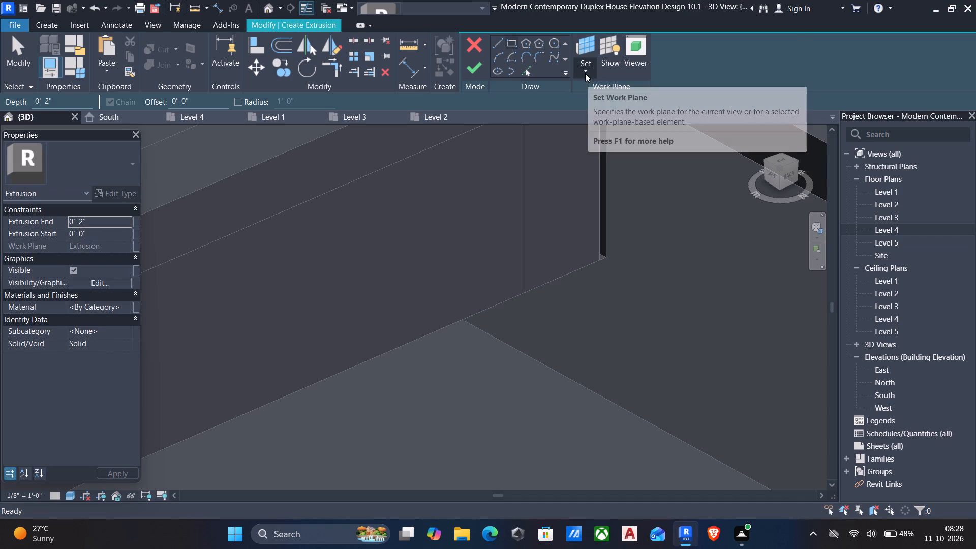
Pick the roof floor's edge face as work plane and sketch a rectangle about 5" by 1'-6" from the corner at the terrace wall.
{"action": "left_click", "coordinate": [585, 73]}
{"action": "left_click", "coordinate": [619, 116]}
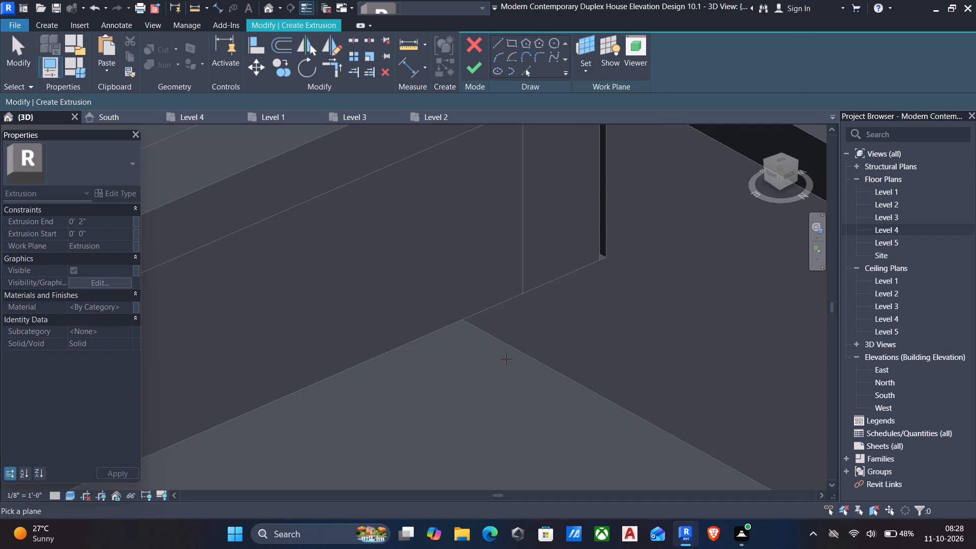
{"action": "left_click", "coordinate": [512, 350]}
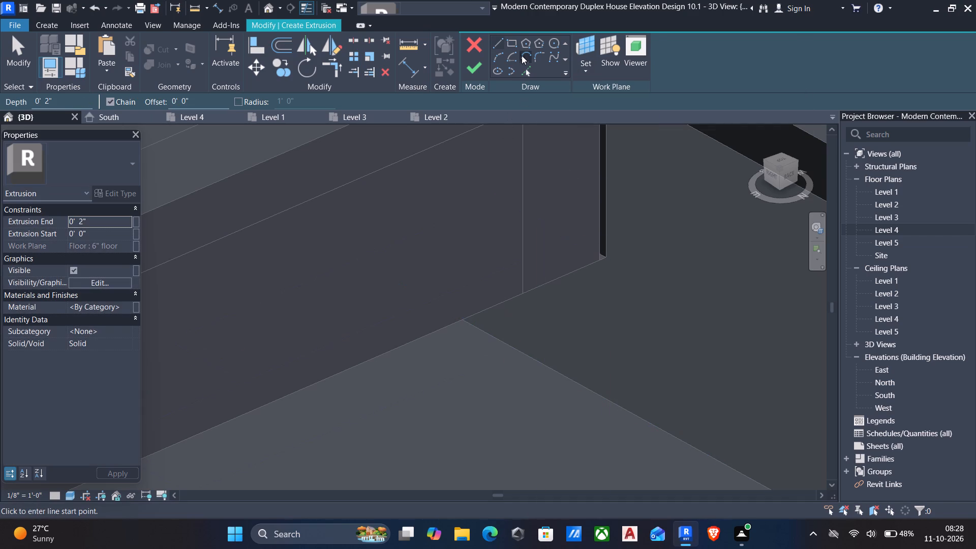
{"action": "left_click", "coordinate": [512, 42]}
{"action": "left_click", "coordinate": [469, 321]}
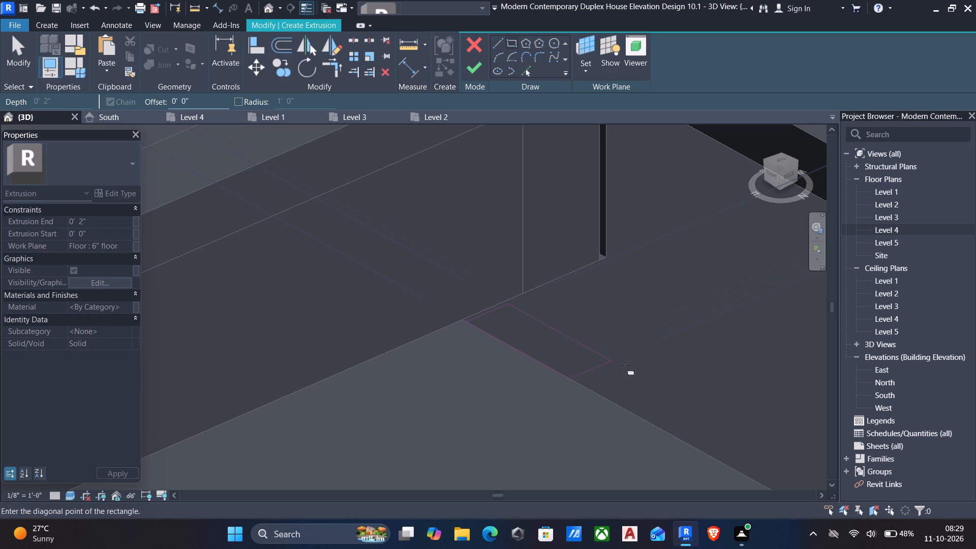
{"action": "left_click", "coordinate": [644, 376]}
{"action": "key", "text": "Escape"}
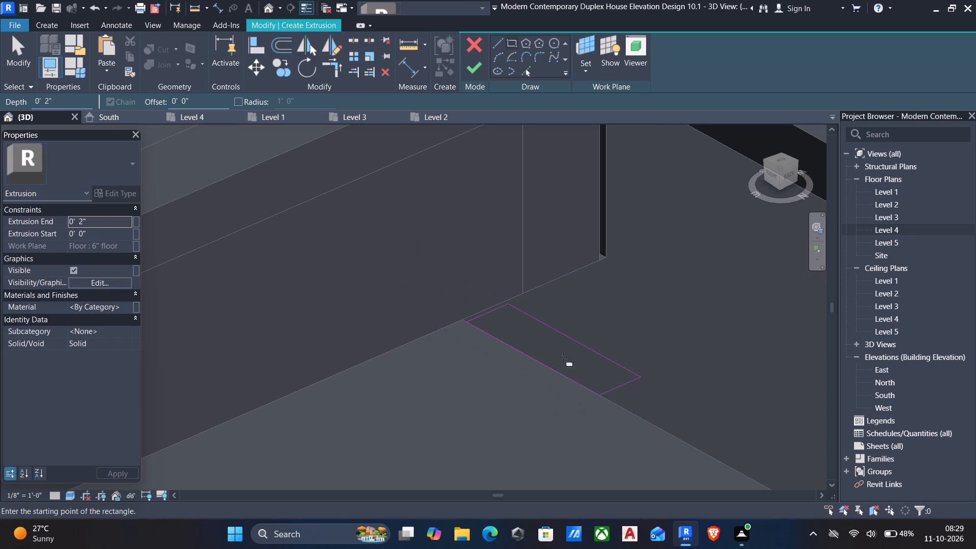
{"action": "key", "text": "Escape"}
Nudge the rectangle's short end edge onto the floor corner and set the rectangle's width to 6".
{"action": "left_click", "coordinate": [494, 309]}
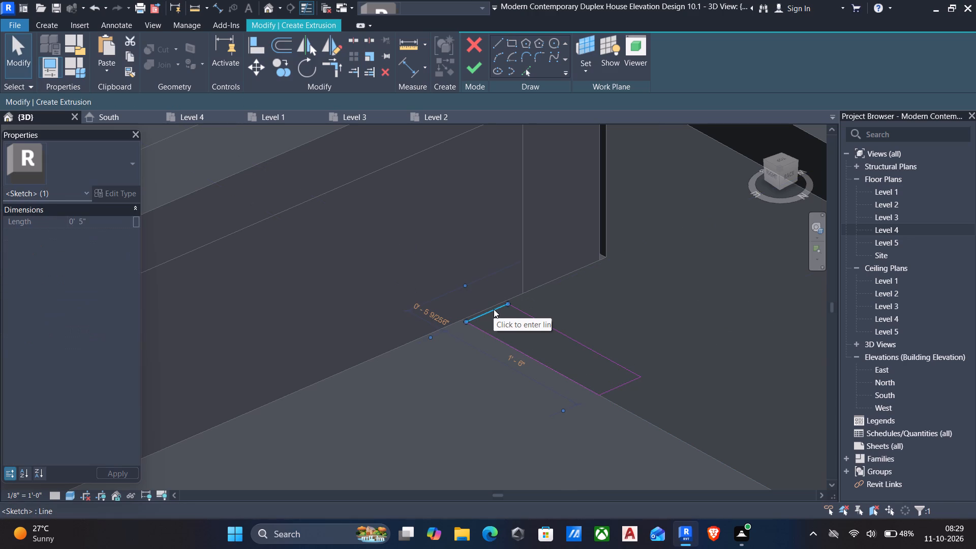
{"action": "key", "text": "Up"}
{"action": "key", "text": "Up"}
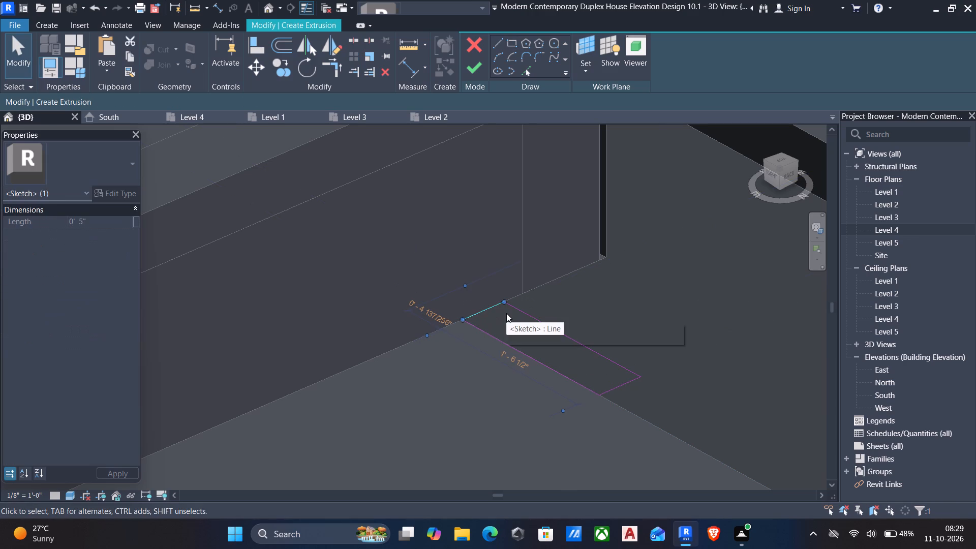
{"action": "key", "text": "Escape"}
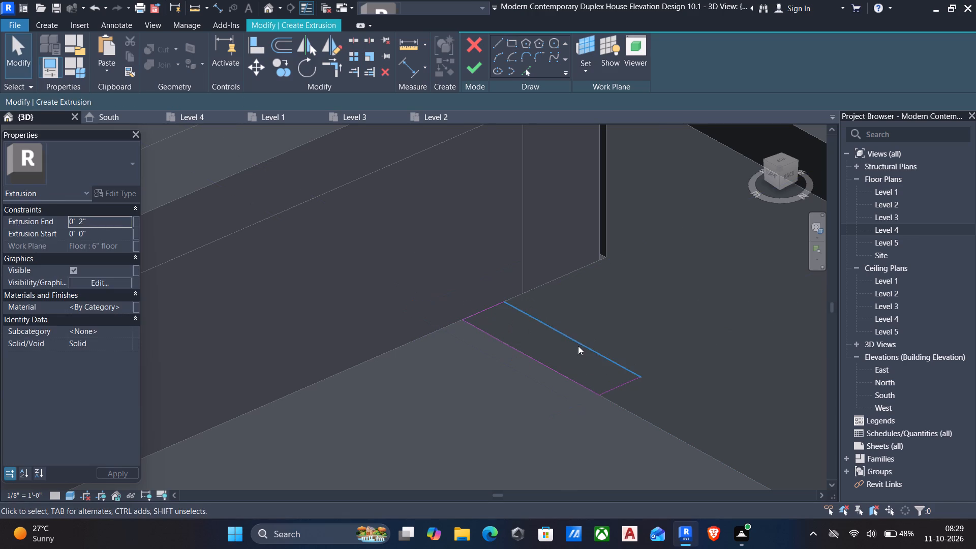
{"action": "left_click", "coordinate": [578, 346]}
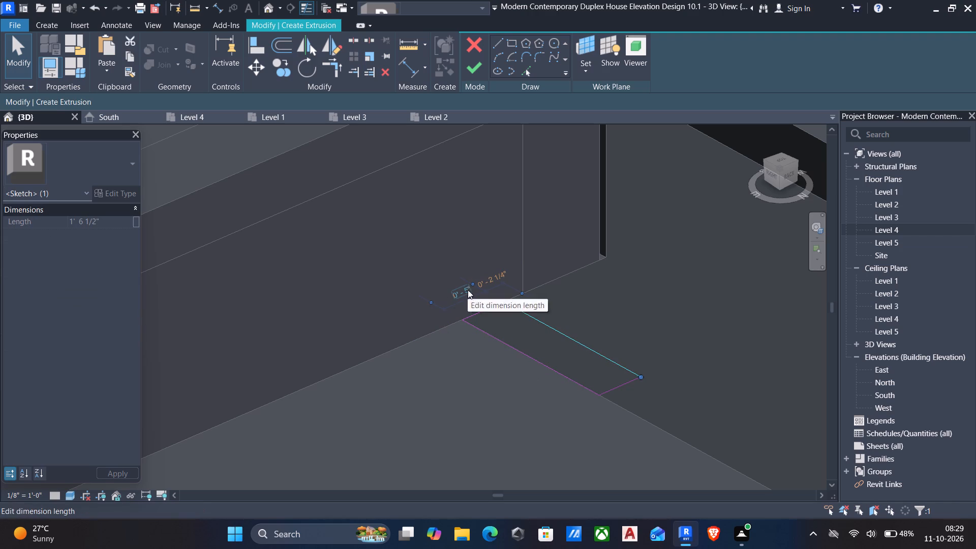
{"action": "left_click", "coordinate": [468, 290]}
{"action": "key", "text": "6"}
{"action": "key", "text": "shift+quotedbl"}
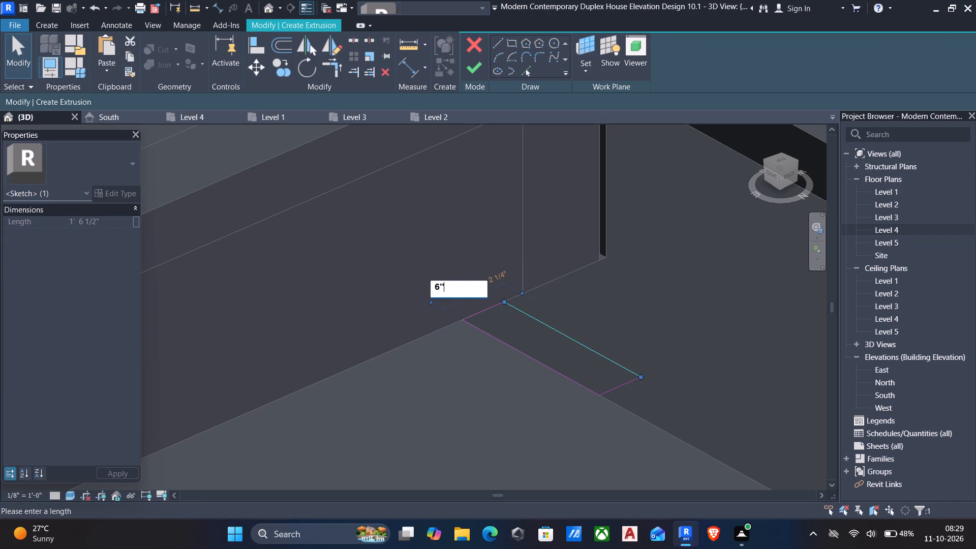
{"action": "key", "text": "Return"}
Finish the rectangle sketch as a 2" deep extrusion along the floor edge.
{"action": "scroll", "coordinate": [510, 391], "scroll_direction": "down", "scroll_amount": 4}
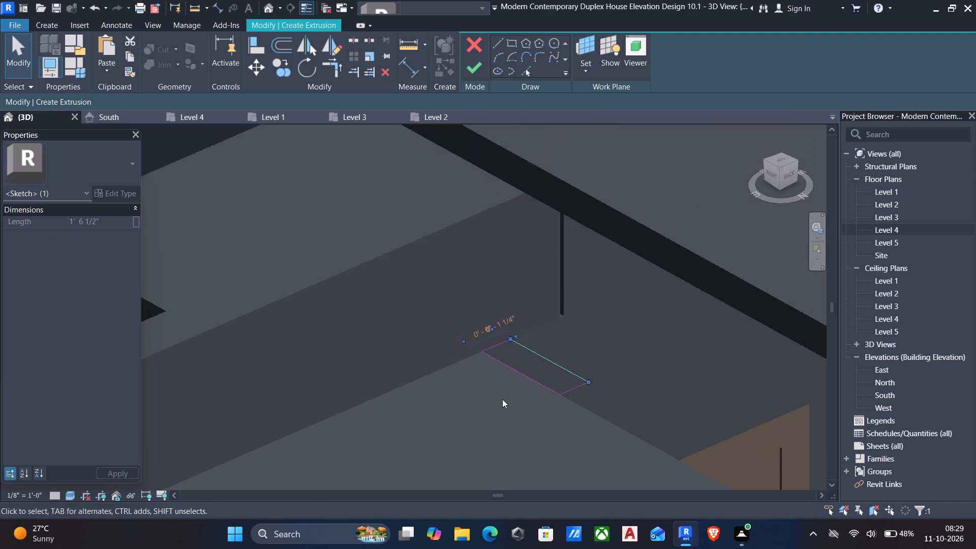
{"action": "scroll", "coordinate": [502, 399], "scroll_direction": "down", "scroll_amount": 1}
{"action": "middle_click_drag", "start_coordinate": [500, 400], "coordinate": [351, 313]}
{"action": "scroll", "coordinate": [444, 392], "scroll_direction": "down", "scroll_amount": 3}
{"action": "middle_click_drag", "start_coordinate": [446, 398], "coordinate": [465, 425], "text": "shift"}
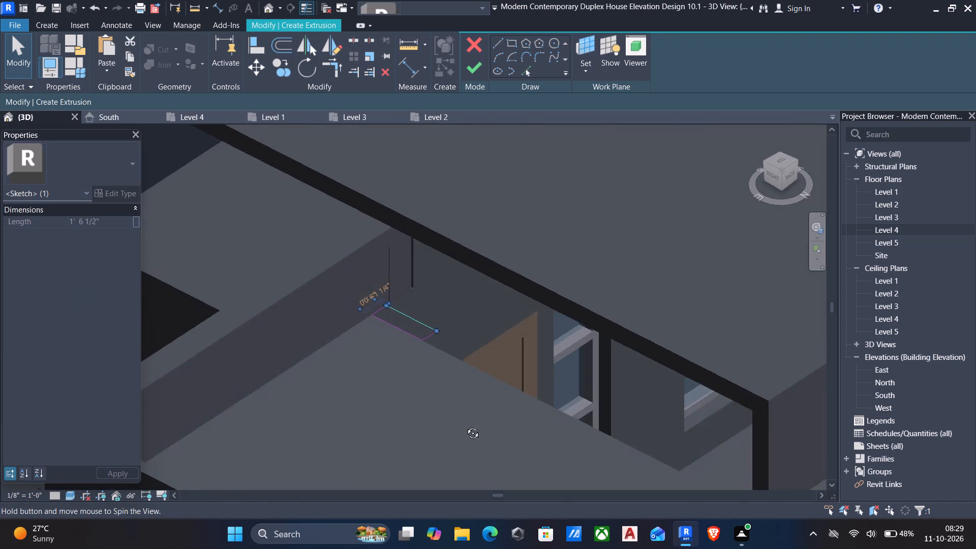
{"action": "middle_click_drag", "start_coordinate": [465, 425], "coordinate": [572, 384], "text": "shift"}
{"action": "middle_click_drag", "start_coordinate": [625, 341], "coordinate": [349, 358]}
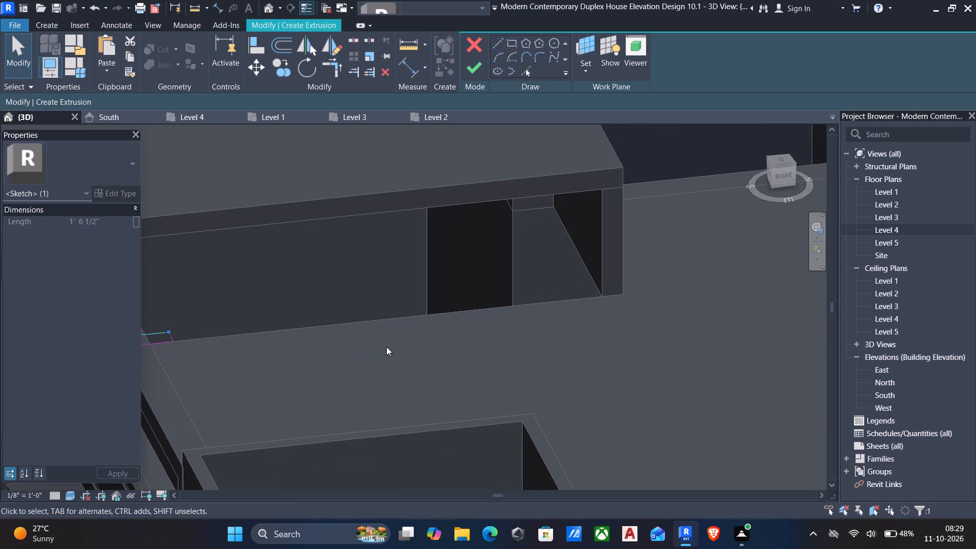
{"action": "middle_click_drag", "start_coordinate": [395, 343], "coordinate": [413, 338]}
{"action": "key", "text": "Escape"}
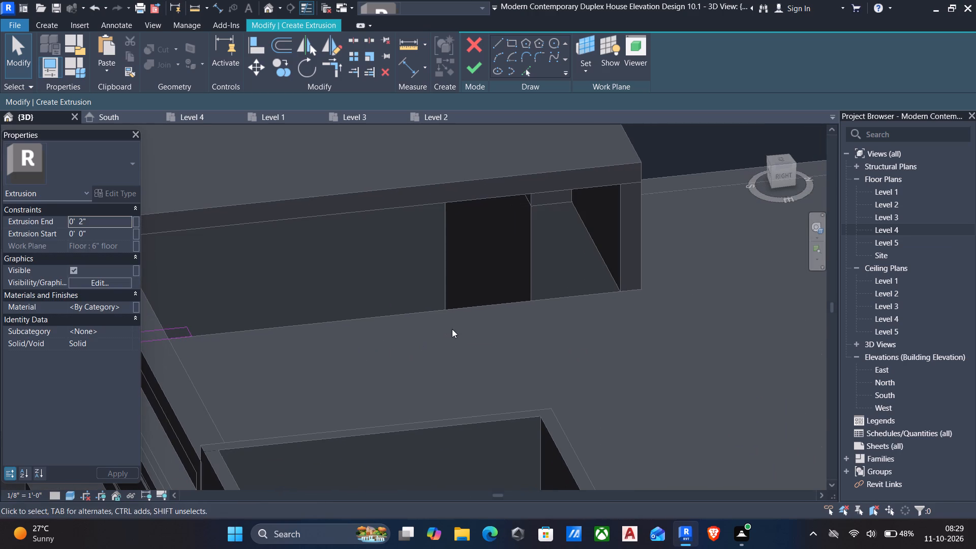
{"action": "middle_click_drag", "start_coordinate": [452, 329], "coordinate": [520, 346]}
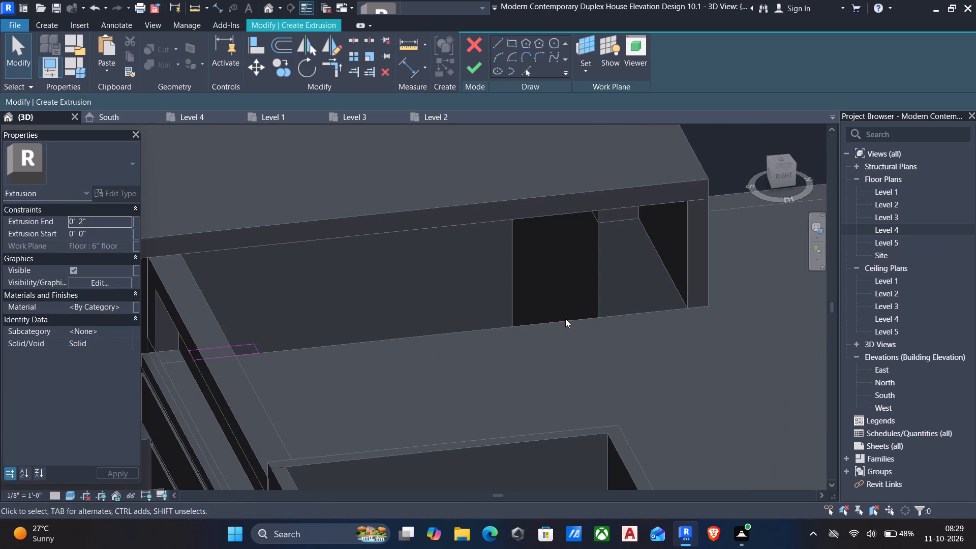
{"action": "left_click", "coordinate": [478, 68]}
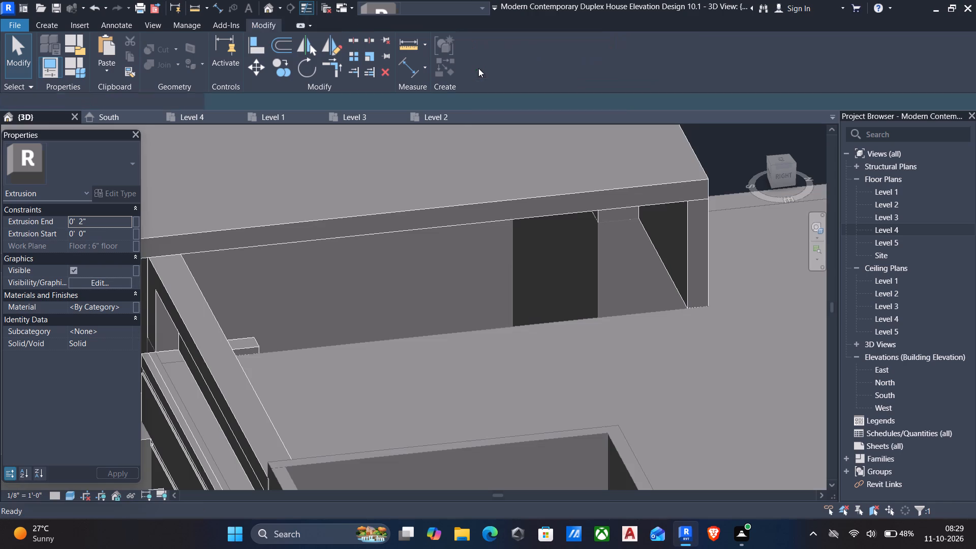
Align the end face of the new strip with the inner face of the end wall at the far side of the slab.
{"action": "type", "text": "al"}
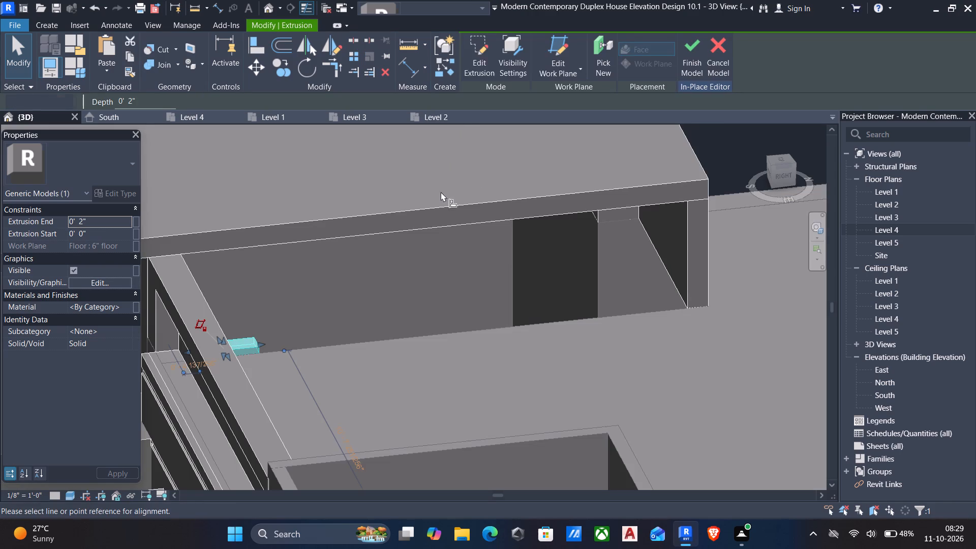
{"action": "left_click", "coordinate": [683, 258]}
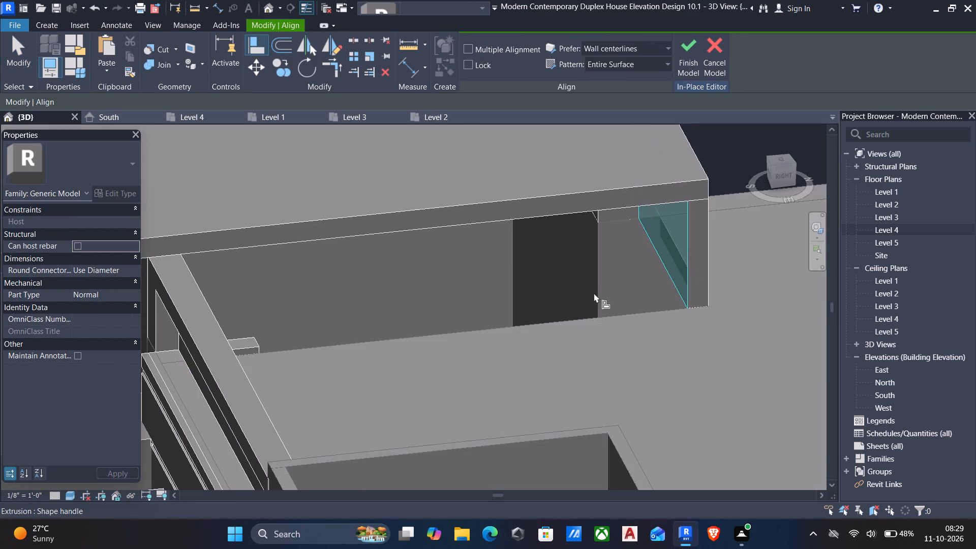
{"action": "middle_click_drag", "start_coordinate": [586, 302], "coordinate": [511, 303], "text": "shift"}
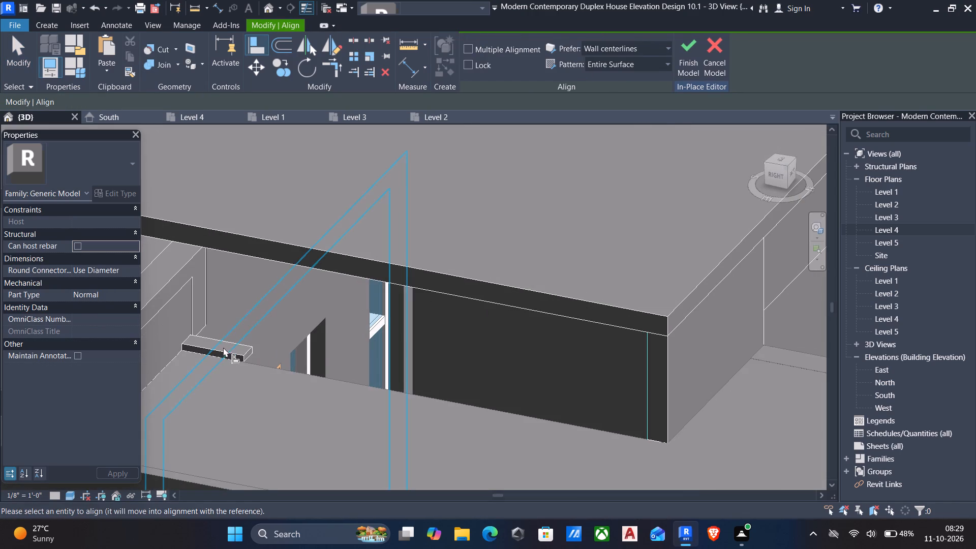
{"action": "left_click", "coordinate": [251, 355]}
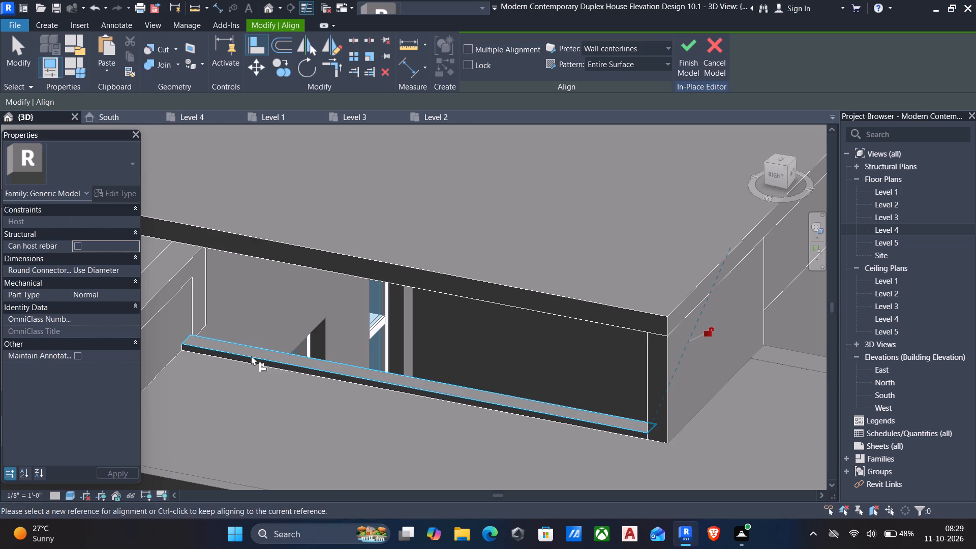
Align the top face of the new strip with the underside of the overhanging slab.
{"action": "scroll", "coordinate": [291, 387], "scroll_direction": "down", "scroll_amount": 3}
{"action": "middle_click_drag", "start_coordinate": [302, 381], "coordinate": [391, 181]}
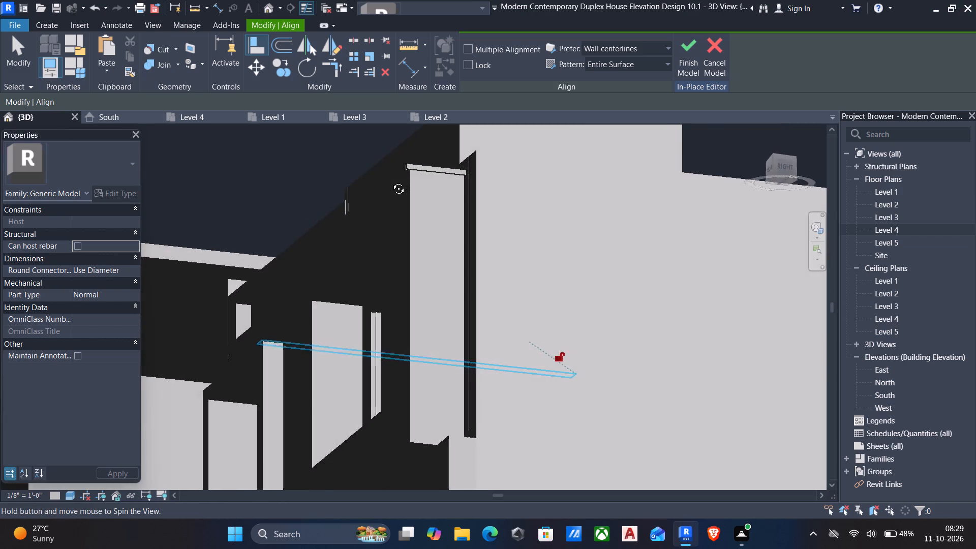
{"action": "middle_click_drag", "start_coordinate": [391, 181], "coordinate": [410, 297]}
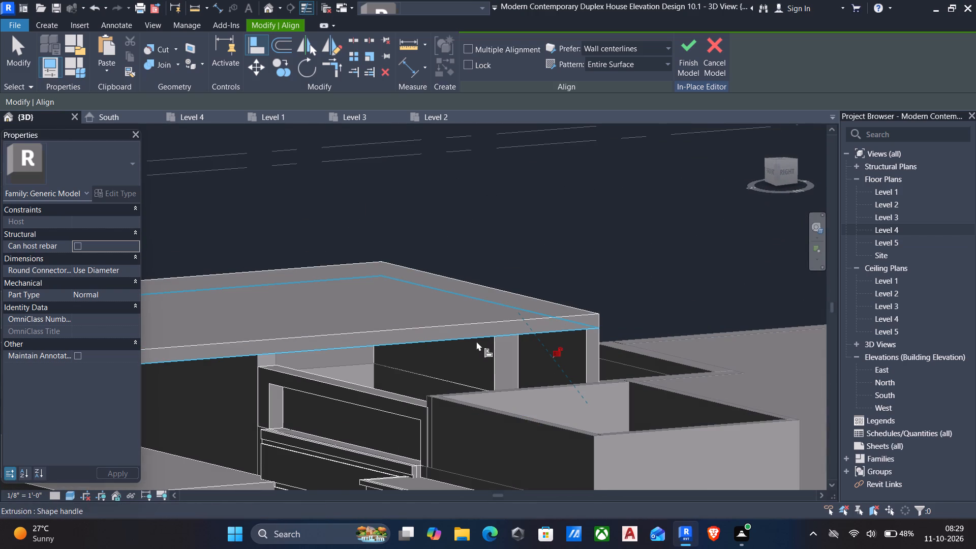
{"action": "left_click", "coordinate": [476, 341]}
{"action": "scroll", "coordinate": [520, 363], "scroll_direction": "down", "scroll_amount": 1}
{"action": "middle_click_drag", "start_coordinate": [526, 362], "coordinate": [513, 441], "text": "shift"}
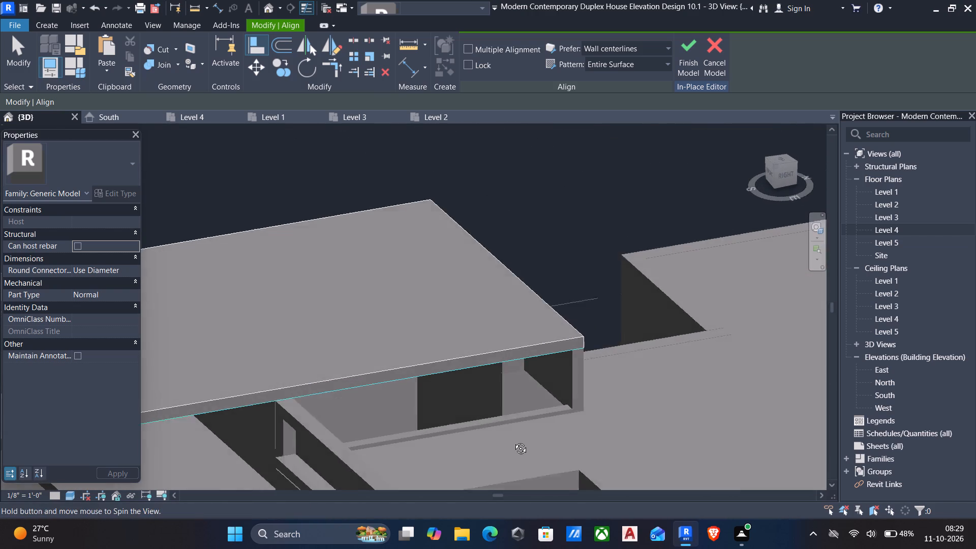
{"action": "middle_click_drag", "start_coordinate": [513, 441], "coordinate": [510, 447], "text": "shift"}
{"action": "left_click", "coordinate": [513, 417]}
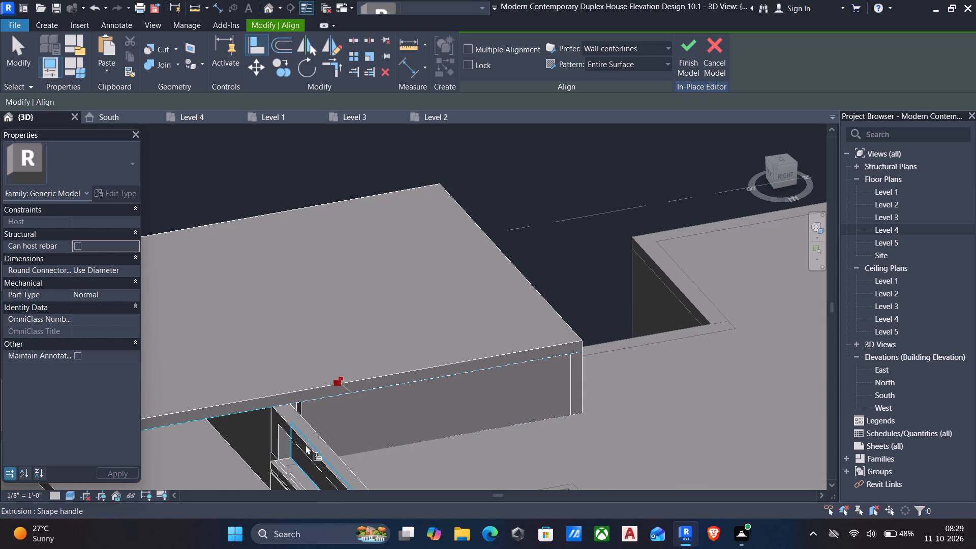
Examine the gap beneath the overhanging slab where the wall end, the frame and the new strip meet.
{"action": "key", "text": "Escape"}
{"action": "middle_click_drag", "start_coordinate": [283, 455], "coordinate": [313, 345]}
{"action": "key", "text": "Escape"}
{"action": "scroll", "coordinate": [322, 331], "scroll_direction": "up", "scroll_amount": 5}
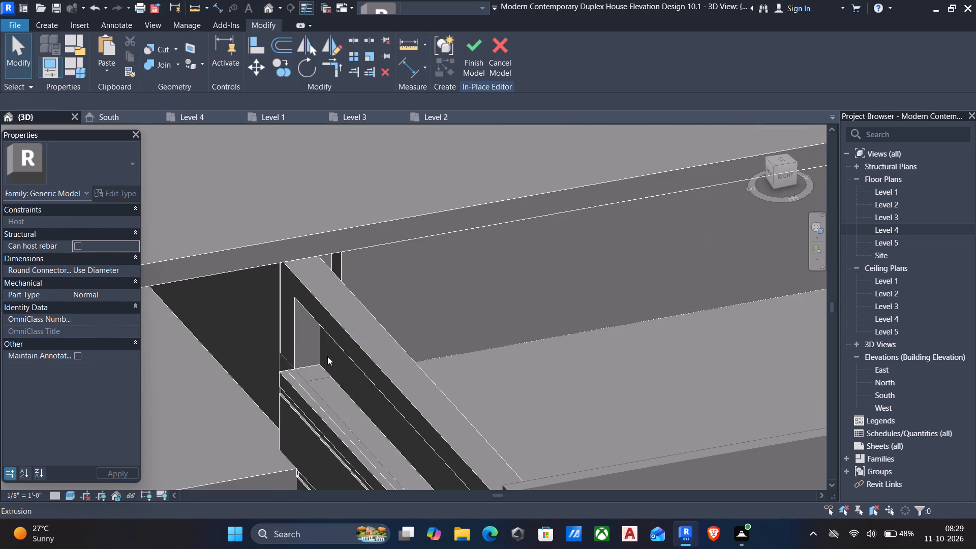
{"action": "middle_click_drag", "start_coordinate": [388, 302], "coordinate": [368, 299]}
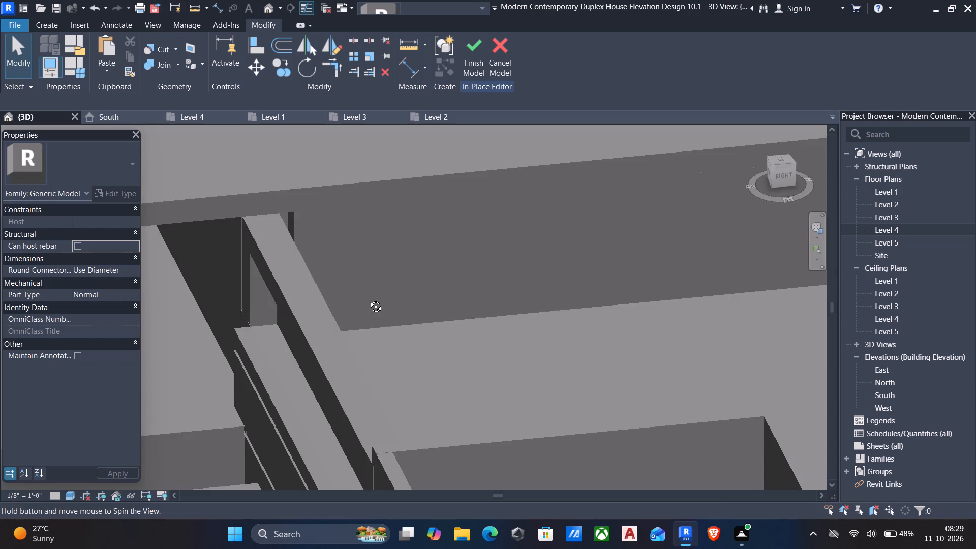
{"action": "middle_click_drag", "start_coordinate": [368, 299], "coordinate": [336, 350]}
{"action": "middle_click_drag", "start_coordinate": [362, 300], "coordinate": [474, 245]}
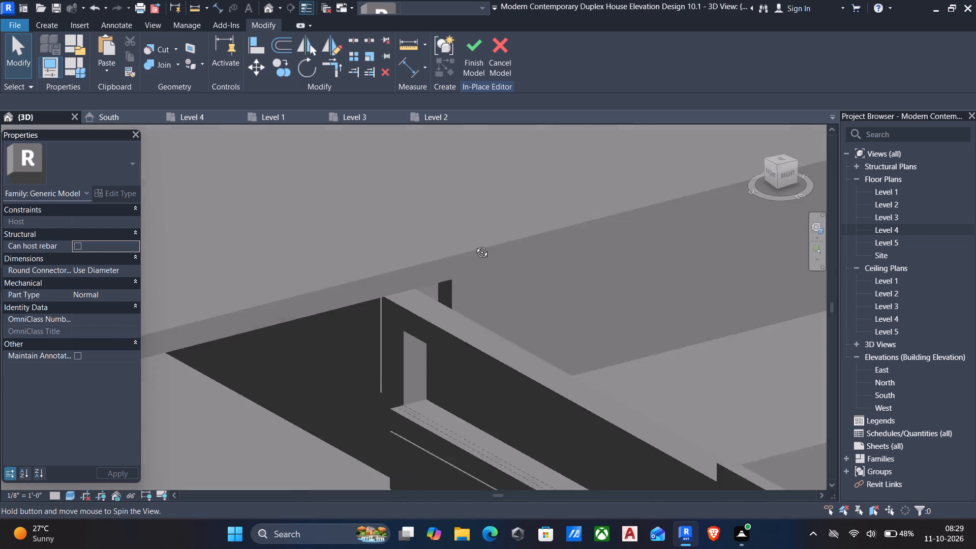
{"action": "middle_click_drag", "start_coordinate": [474, 245], "coordinate": [478, 243]}
{"action": "scroll", "coordinate": [470, 306], "scroll_direction": "down", "scroll_amount": 1}
{"action": "scroll", "coordinate": [443, 374], "scroll_direction": "up", "scroll_amount": 5}
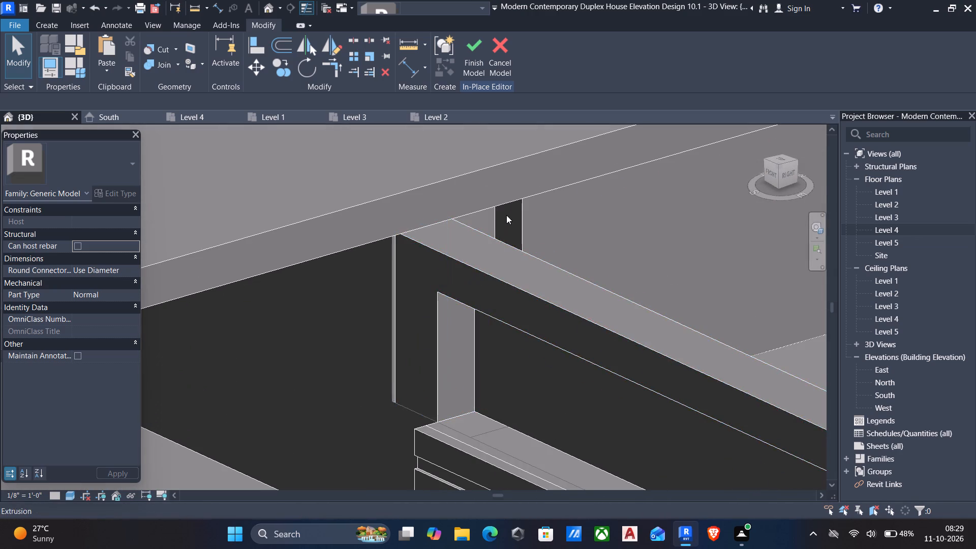
{"action": "middle_click_drag", "start_coordinate": [506, 238], "coordinate": [495, 263], "text": "shift"}
{"action": "scroll", "coordinate": [484, 263], "scroll_direction": "down", "scroll_amount": 6}
{"action": "middle_click_drag", "start_coordinate": [481, 268], "coordinate": [408, 243], "text": "shift"}
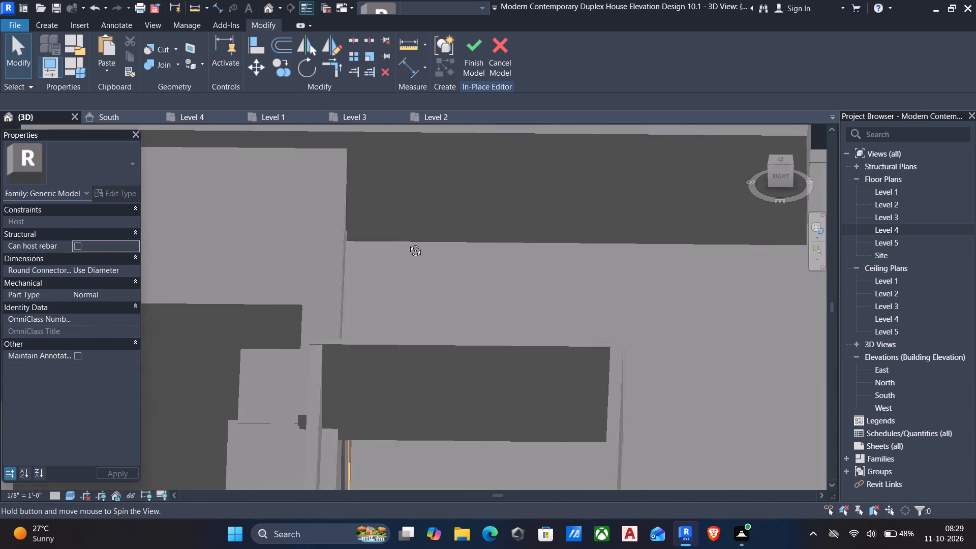
{"action": "middle_click_drag", "start_coordinate": [408, 243], "coordinate": [404, 229], "text": "shift"}
{"action": "middle_click_drag", "start_coordinate": [394, 208], "coordinate": [423, 307]}
{"action": "middle_click_drag", "start_coordinate": [404, 267], "coordinate": [424, 235]}
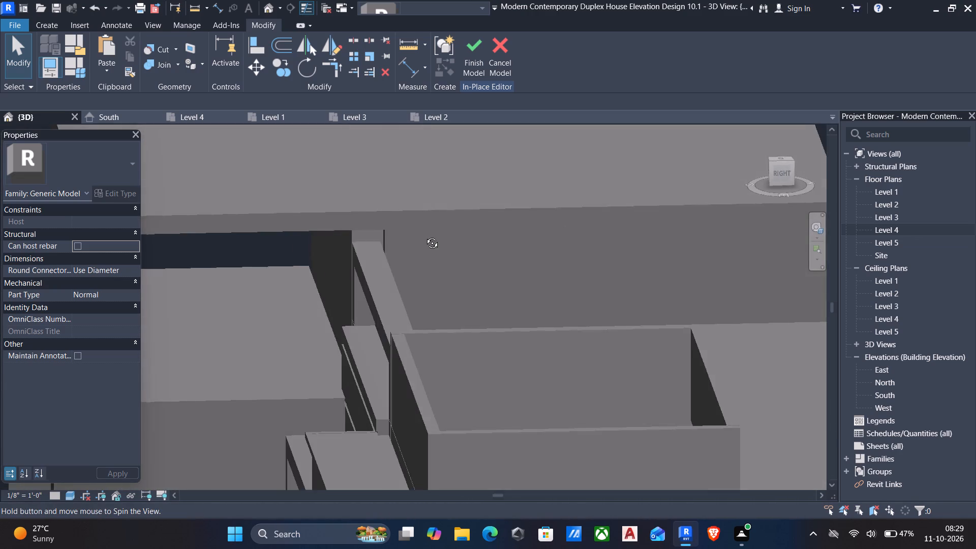
{"action": "middle_click_drag", "start_coordinate": [424, 235], "coordinate": [449, 215]}
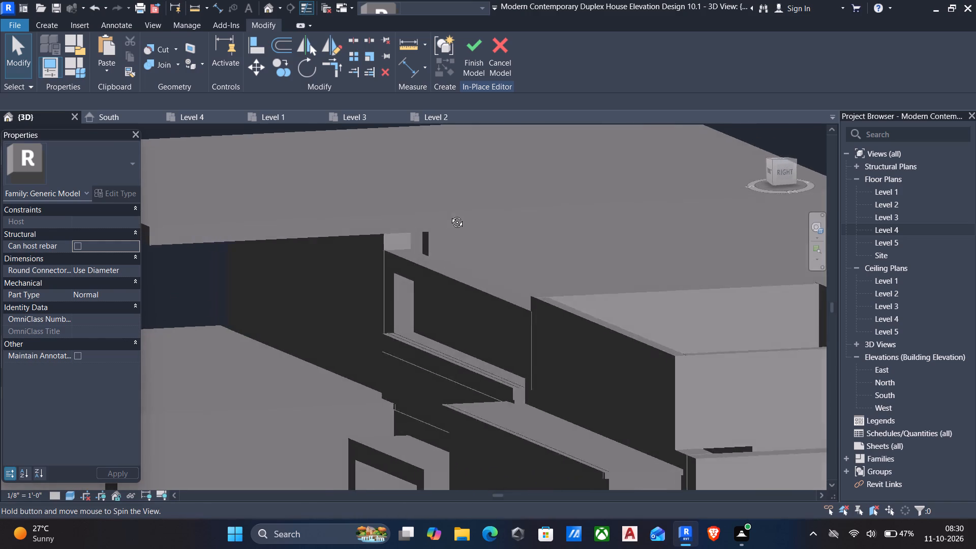
{"action": "middle_click_drag", "start_coordinate": [449, 215], "coordinate": [446, 217]}
{"action": "scroll", "coordinate": [440, 218], "scroll_direction": "up", "scroll_amount": 6}
{"action": "middle_click_drag", "start_coordinate": [359, 295], "coordinate": [368, 254]}
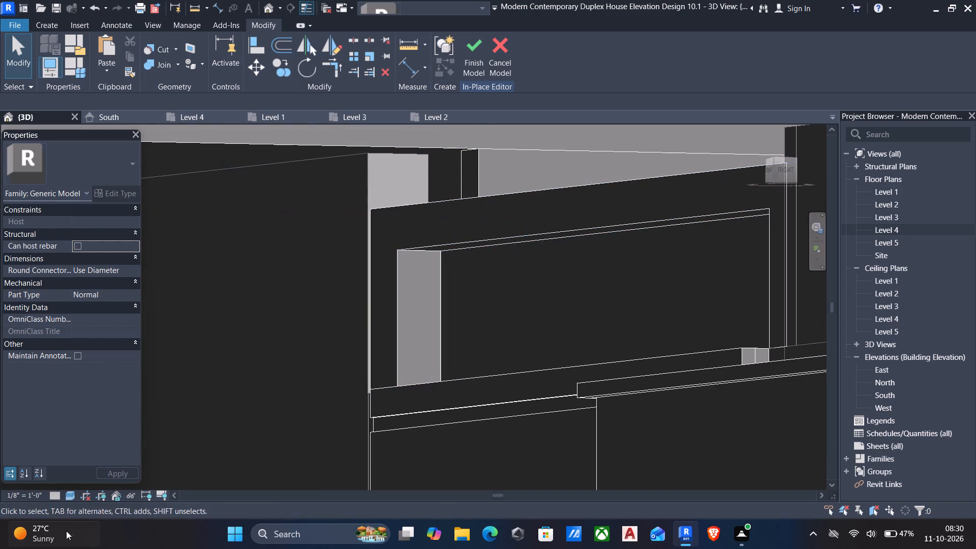
Switch the 3D view to the Wireframe visual style.
{"action": "left_click", "coordinate": [75, 494]}
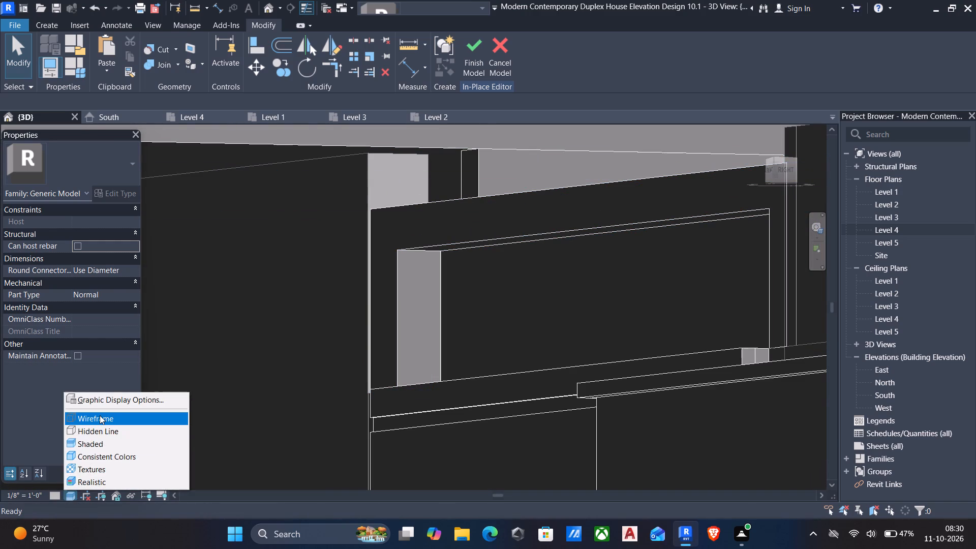
{"action": "left_click", "coordinate": [100, 415]}
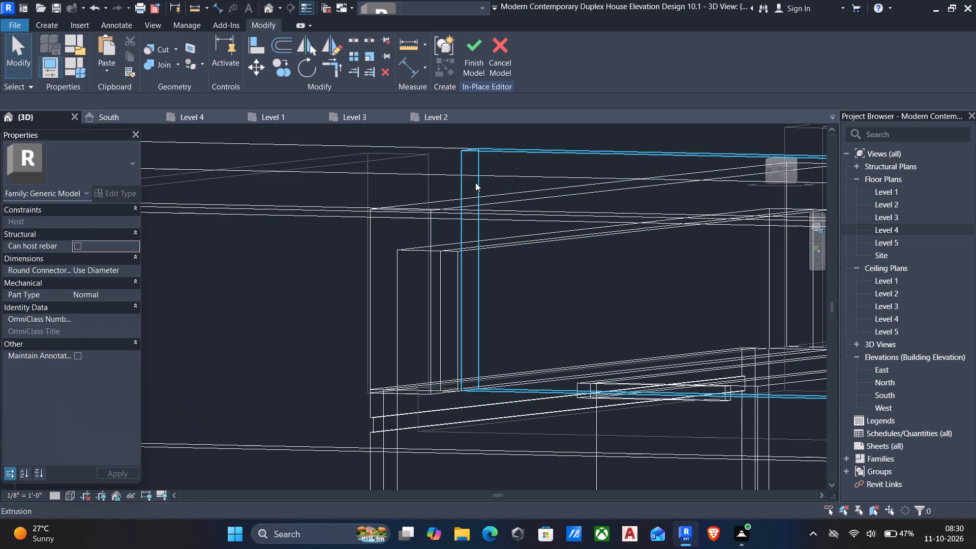
{"action": "middle_click_drag", "start_coordinate": [431, 208], "coordinate": [414, 300], "text": "shift"}
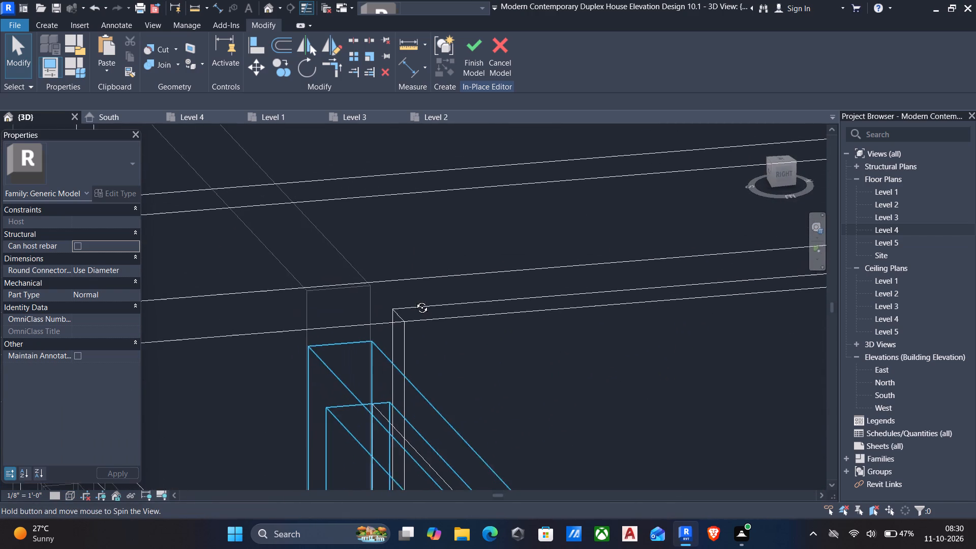
{"action": "middle_click_drag", "start_coordinate": [414, 300], "coordinate": [416, 300], "text": "shift"}
{"action": "scroll", "coordinate": [417, 314], "scroll_direction": "down", "scroll_amount": 4}
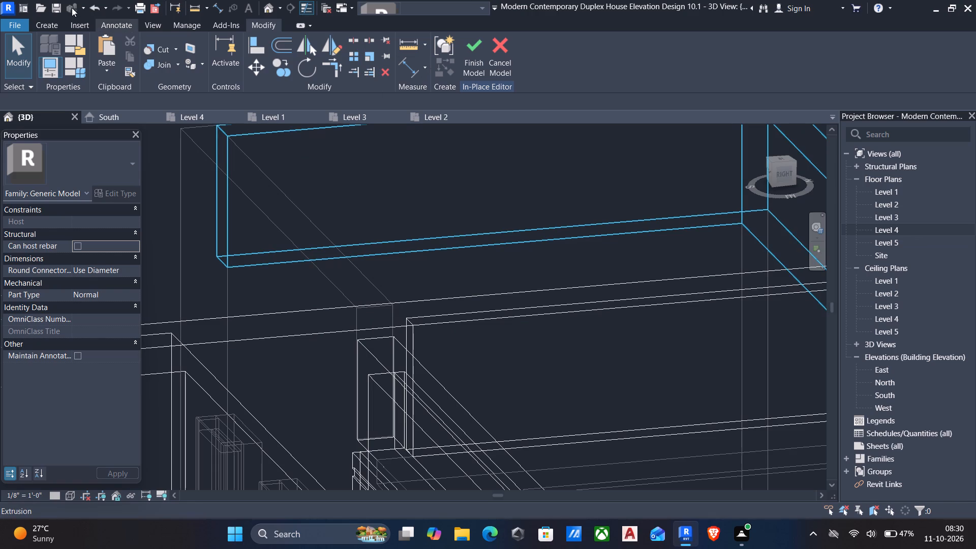
Extrude a rectangle about 8" high by 2" deep on the 9" wall's end face, filling the gap above the frame.
{"action": "left_click", "coordinate": [40, 19]}
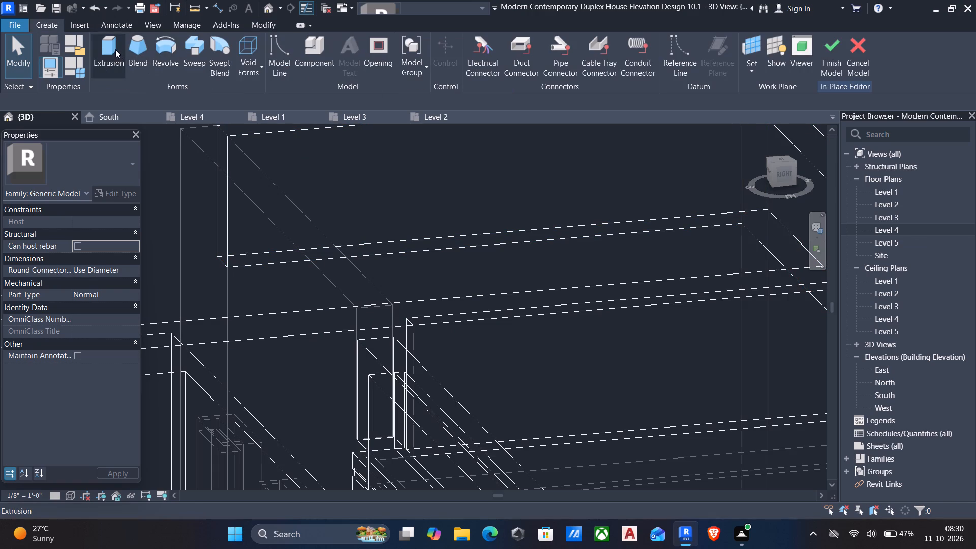
{"action": "left_click", "coordinate": [114, 48]}
{"action": "left_click", "coordinate": [578, 71]}
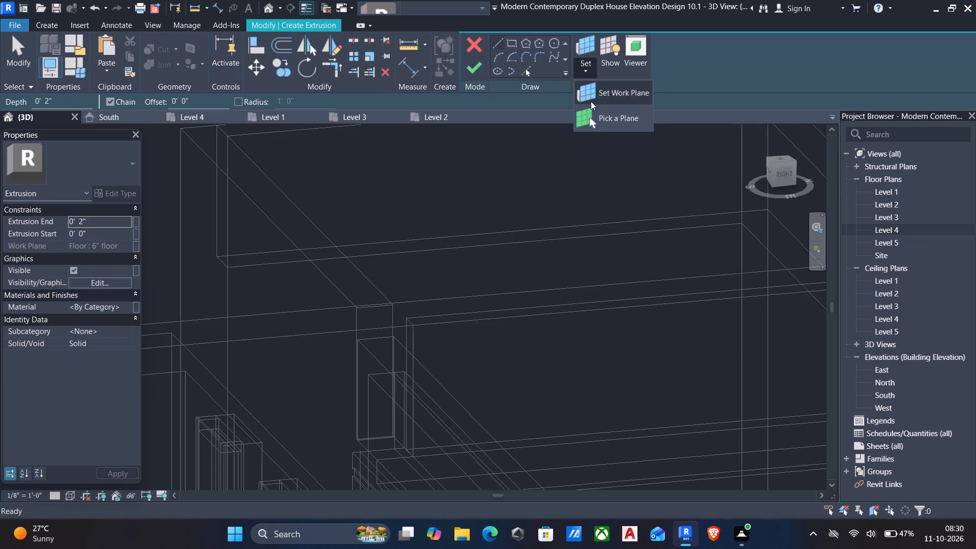
{"action": "left_click", "coordinate": [599, 115]}
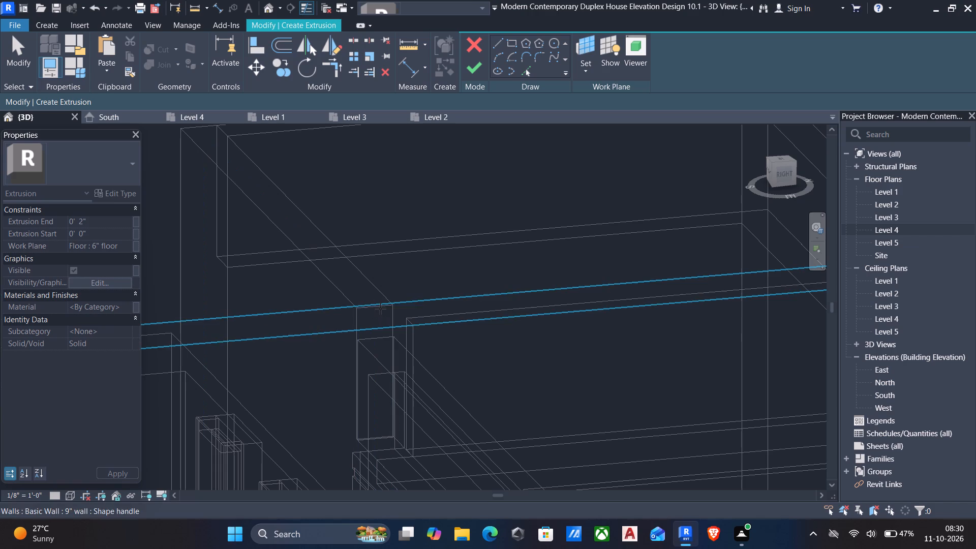
{"action": "left_click", "coordinate": [384, 311]}
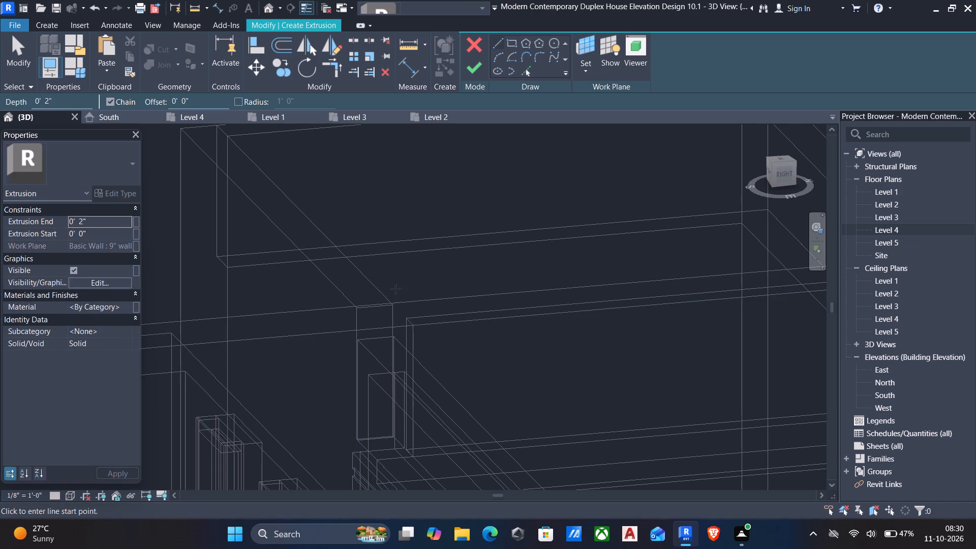
{"action": "left_click", "coordinate": [510, 42]}
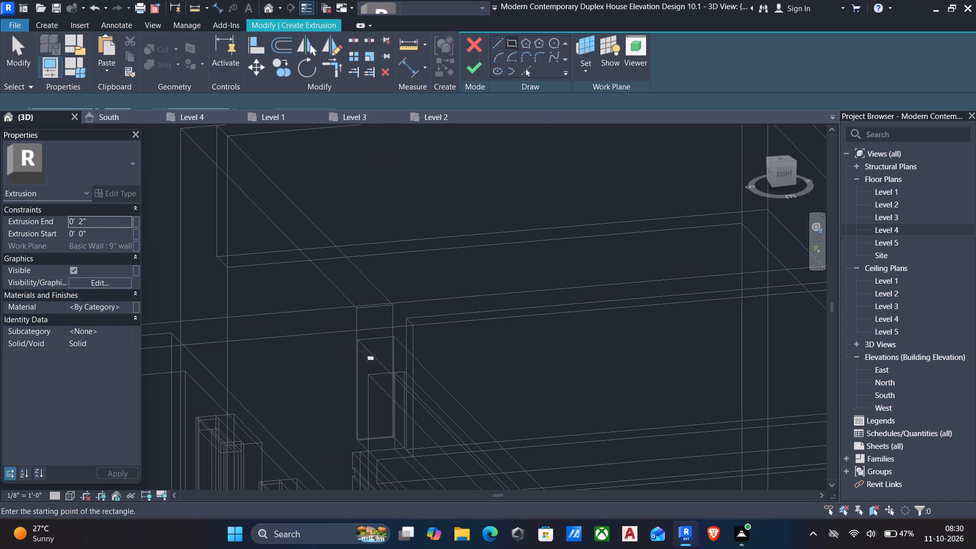
{"action": "scroll", "coordinate": [375, 335], "scroll_direction": "up", "scroll_amount": 4}
{"action": "left_click", "coordinate": [348, 291]}
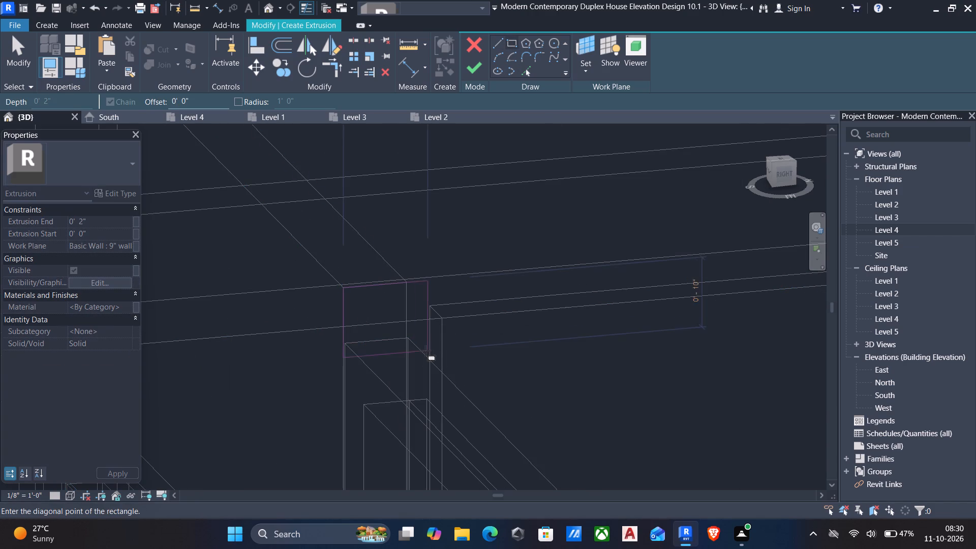
{"action": "scroll", "coordinate": [404, 338], "scroll_direction": "up", "scroll_amount": 6}
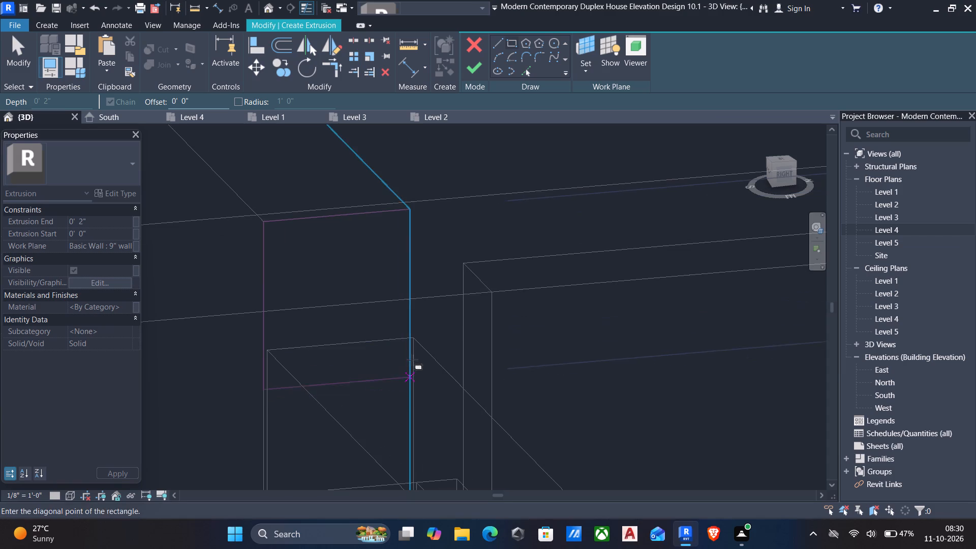
{"action": "scroll", "coordinate": [411, 336], "scroll_direction": "up", "scroll_amount": 4}
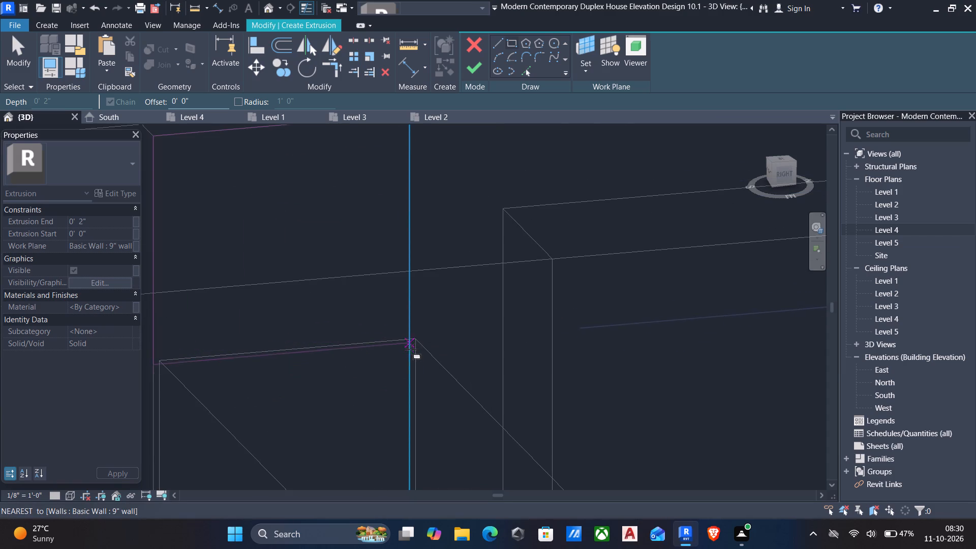
{"action": "left_click", "coordinate": [410, 339]}
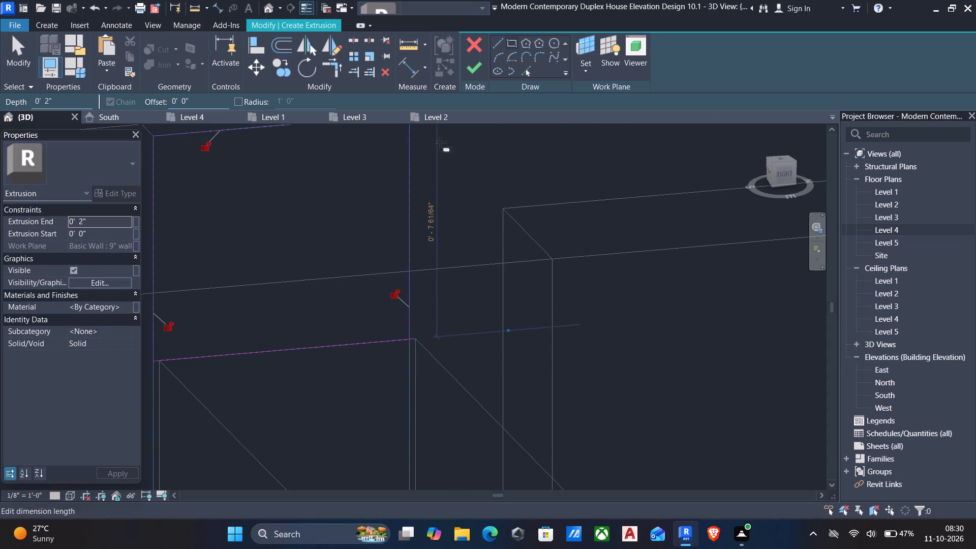
{"action": "left_click", "coordinate": [471, 72]}
{"action": "scroll", "coordinate": [449, 243], "scroll_direction": "down", "scroll_amount": 6}
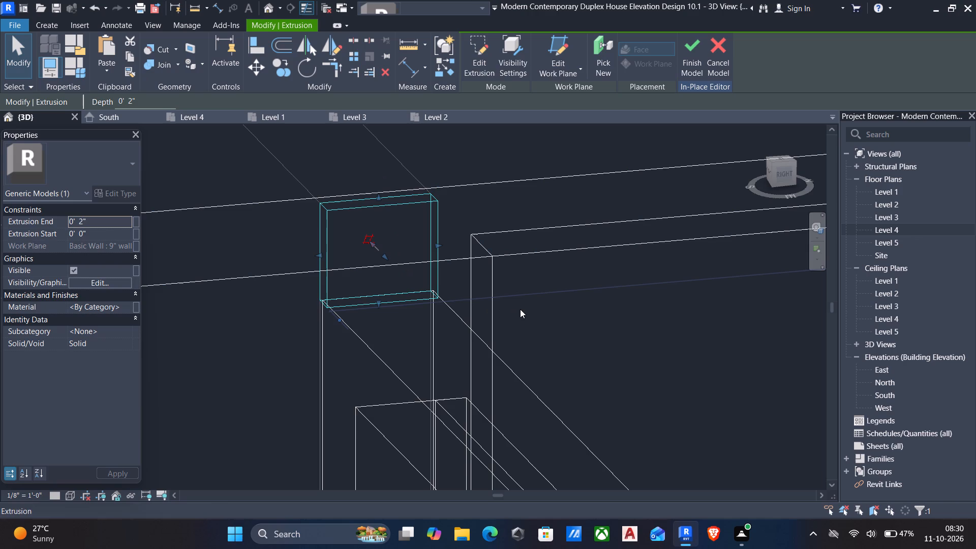
Align the new block's front face with the front face of the strip under the slab and finish the in-place model.
{"action": "type", "text": "al"}
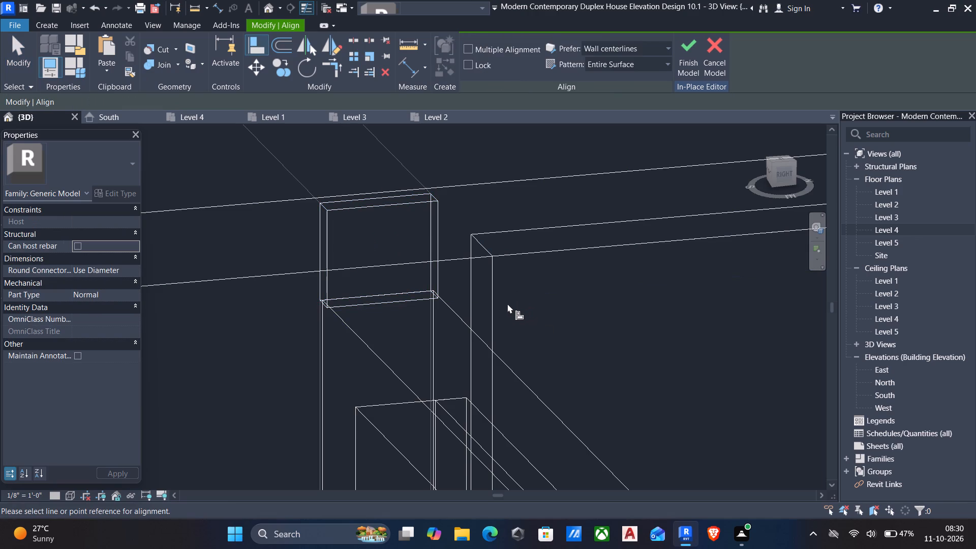
{"action": "left_click", "coordinate": [495, 302]}
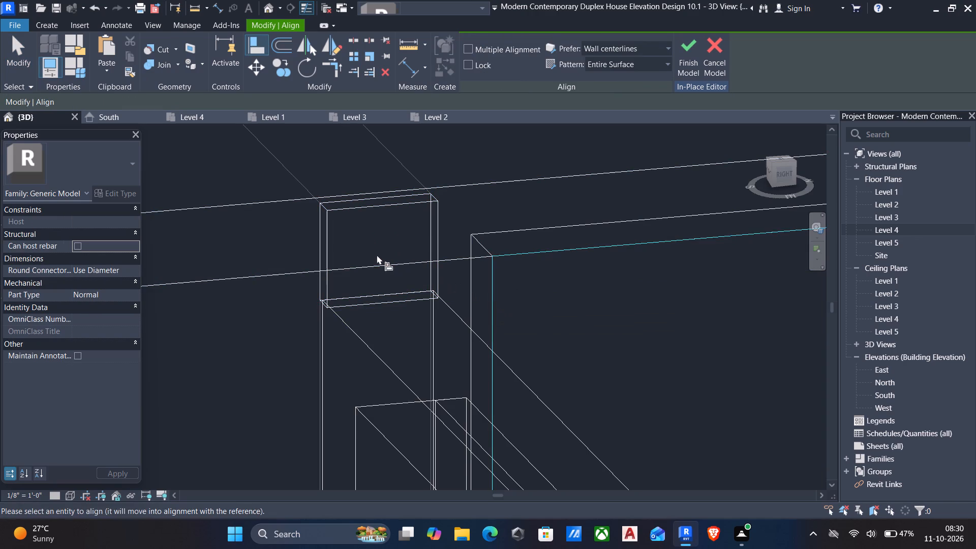
{"action": "left_click", "coordinate": [329, 248]}
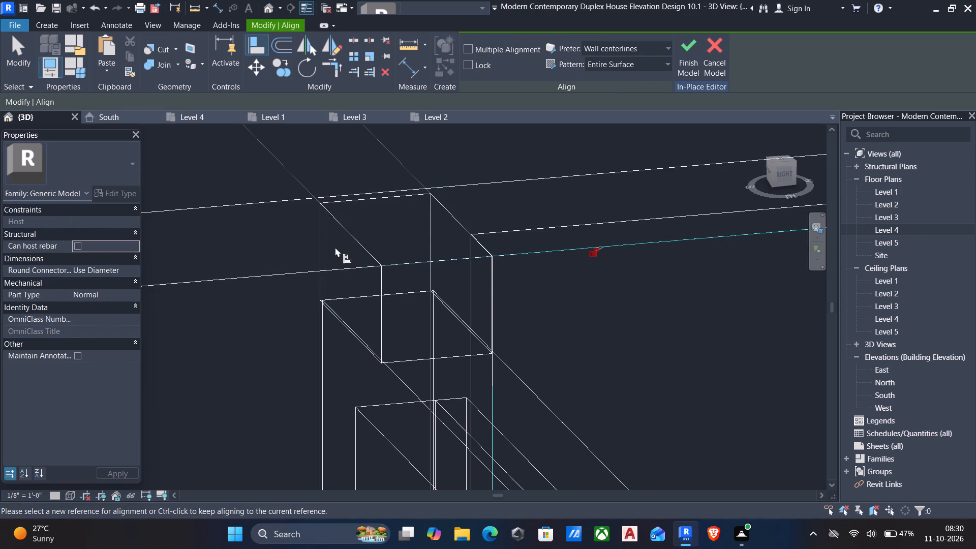
{"action": "left_click", "coordinate": [685, 48]}
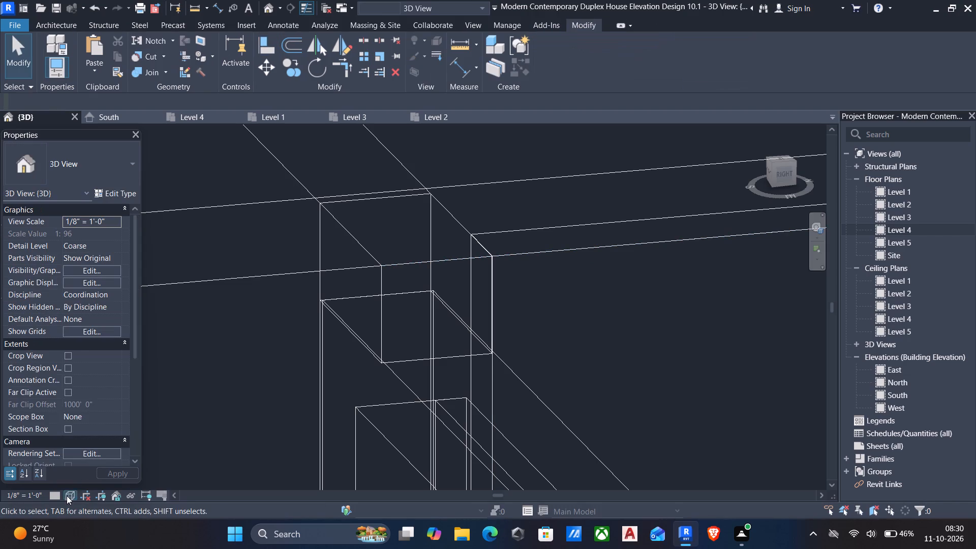
Set the 3D view to the Shaded visual style.
{"action": "left_click", "coordinate": [67, 496]}
{"action": "left_click", "coordinate": [87, 441]}
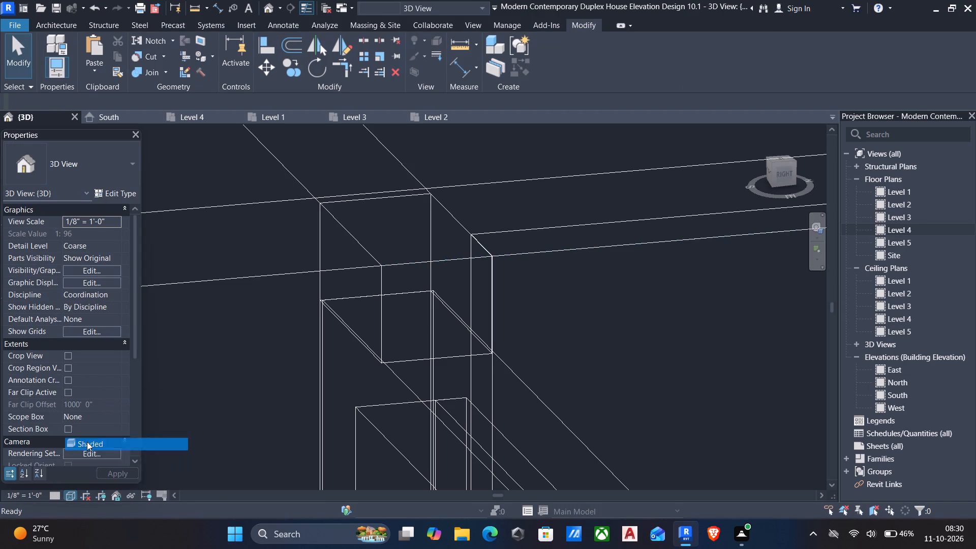
{"action": "scroll", "coordinate": [502, 361], "scroll_direction": "down", "scroll_amount": 3}
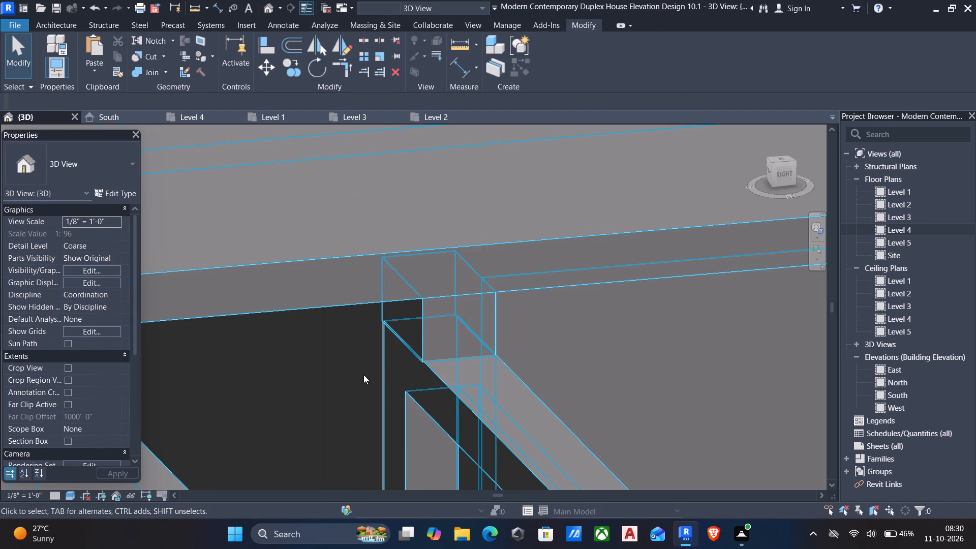
{"action": "key", "text": "Escape"}
Inspect the new filler block and the surrounding joints beneath the slab from several angles.
{"action": "middle_click_drag", "start_coordinate": [348, 369], "coordinate": [371, 350], "text": "shift"}
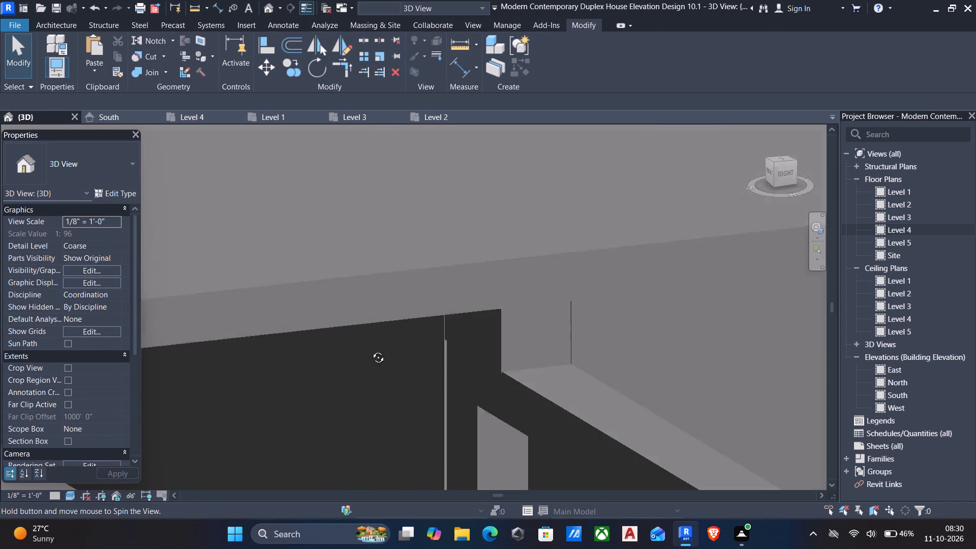
{"action": "middle_click_drag", "start_coordinate": [371, 350], "coordinate": [380, 335], "text": "shift"}
{"action": "scroll", "coordinate": [615, 370], "scroll_direction": "down", "scroll_amount": 1}
{"action": "middle_click_drag", "start_coordinate": [609, 374], "coordinate": [564, 248]}
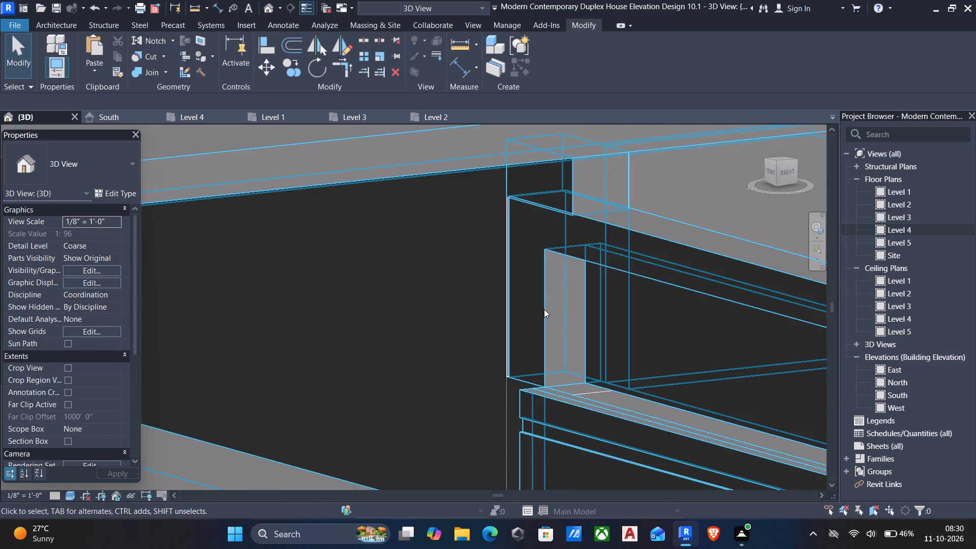
{"action": "middle_click_drag", "start_coordinate": [537, 318], "coordinate": [511, 255]}
{"action": "scroll", "coordinate": [508, 256], "scroll_direction": "down", "scroll_amount": 6}
{"action": "middle_click_drag", "start_coordinate": [509, 256], "coordinate": [500, 277], "text": "shift"}
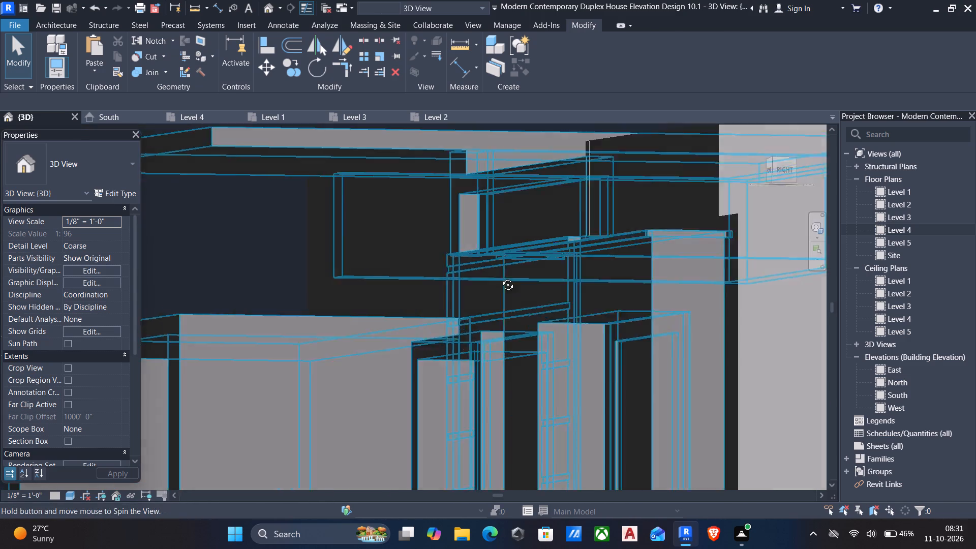
{"action": "middle_click_drag", "start_coordinate": [500, 277], "coordinate": [495, 289], "text": "shift"}
{"action": "scroll", "coordinate": [491, 289], "scroll_direction": "down", "scroll_amount": 1}
{"action": "middle_click_drag", "start_coordinate": [284, 141], "coordinate": [268, 173], "text": "shift"}
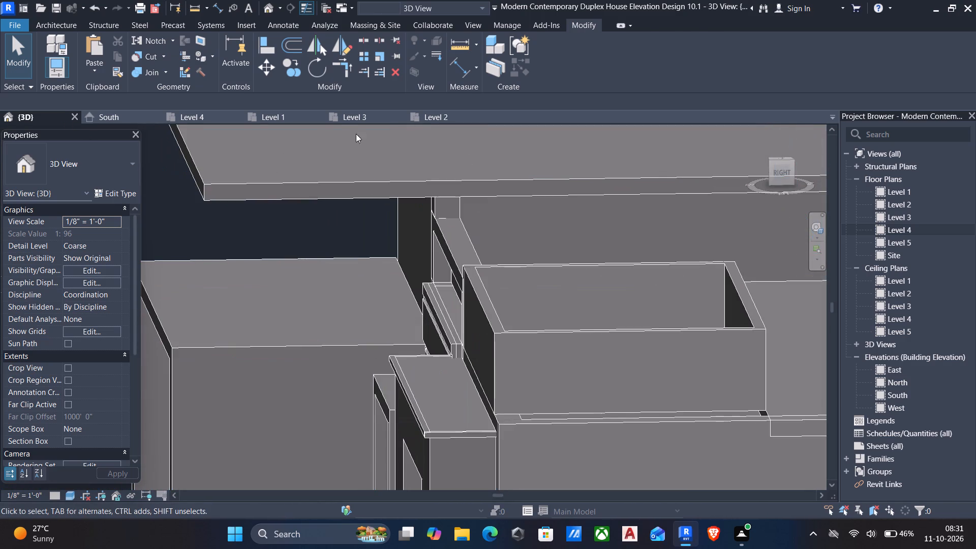
{"action": "middle_click_drag", "start_coordinate": [496, 202], "coordinate": [508, 232], "text": "shift"}
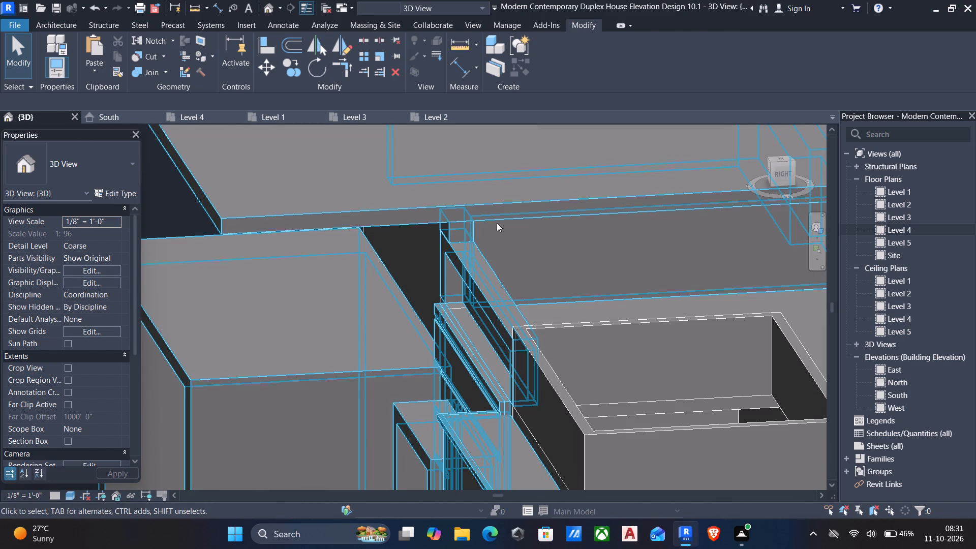
Align the 9" wall's front face with the front face of the in-place frame beneath the overhanging slab.
{"action": "type", "text": "al"}
{"action": "scroll", "coordinate": [446, 243], "scroll_direction": "up", "scroll_amount": 5}
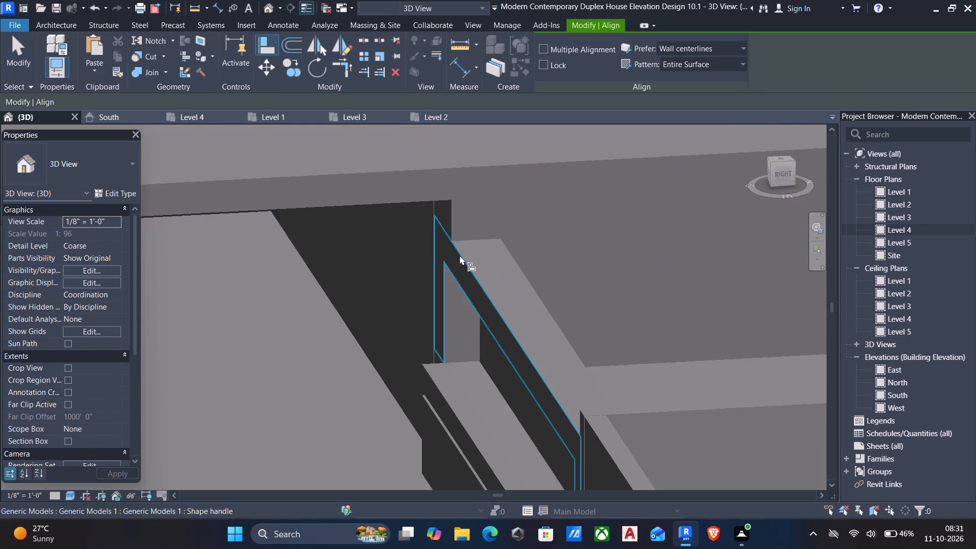
{"action": "left_click", "coordinate": [469, 272]}
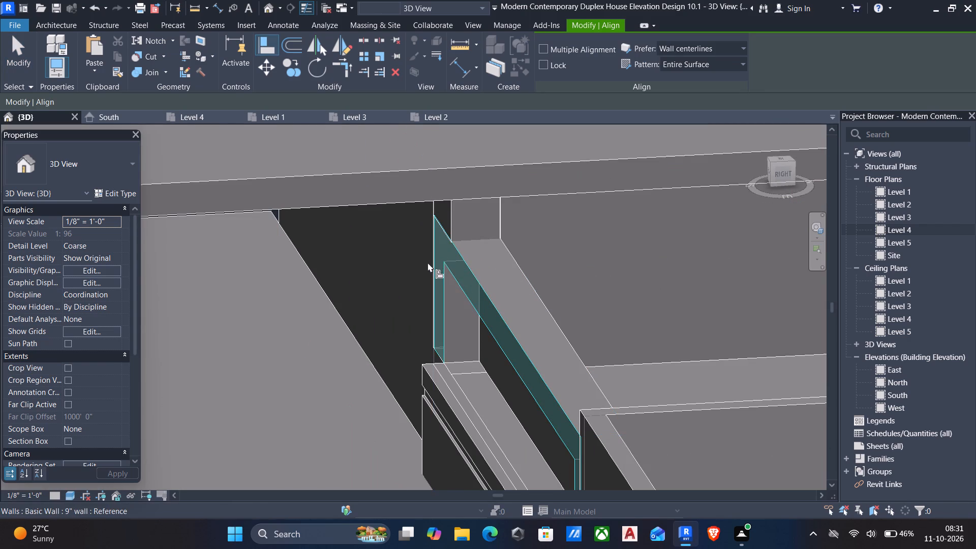
{"action": "left_click", "coordinate": [433, 250]}
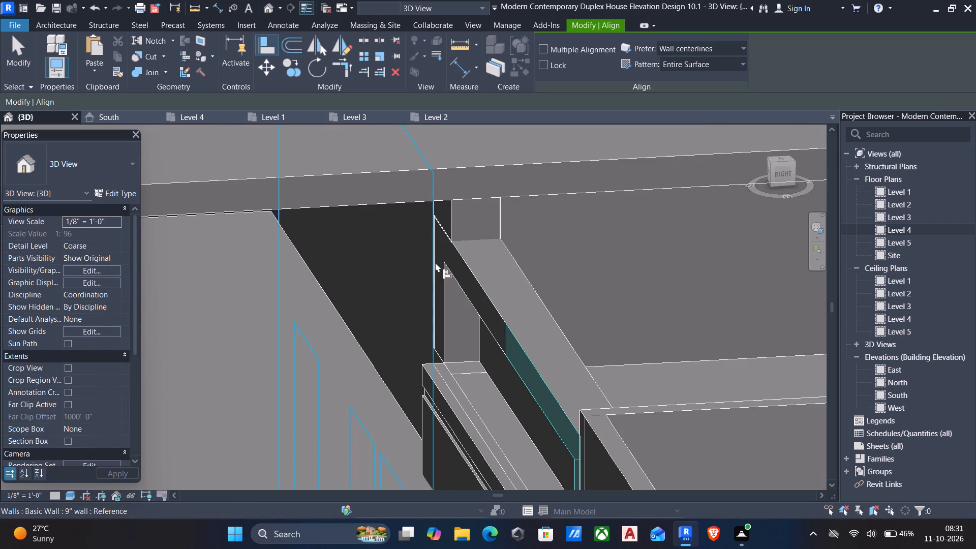
{"action": "key", "text": "Escape"}
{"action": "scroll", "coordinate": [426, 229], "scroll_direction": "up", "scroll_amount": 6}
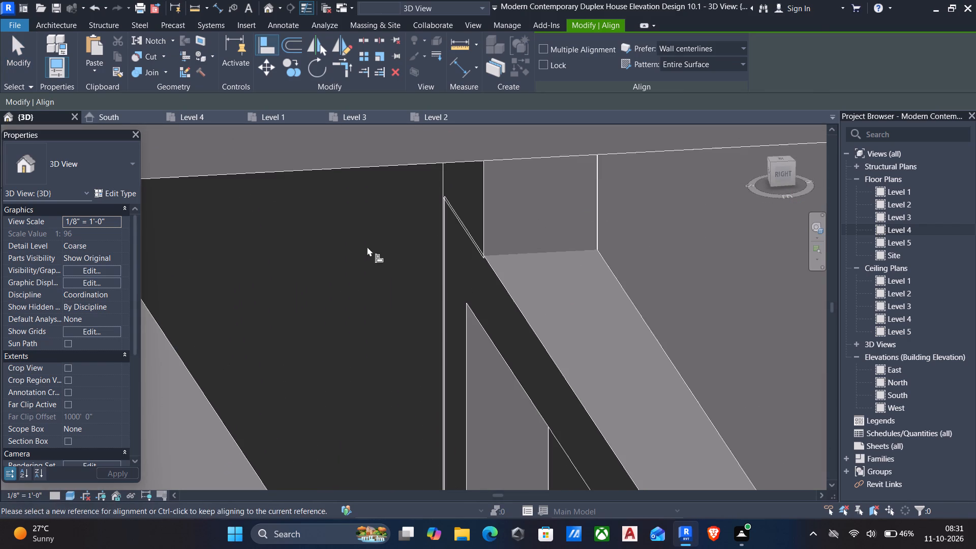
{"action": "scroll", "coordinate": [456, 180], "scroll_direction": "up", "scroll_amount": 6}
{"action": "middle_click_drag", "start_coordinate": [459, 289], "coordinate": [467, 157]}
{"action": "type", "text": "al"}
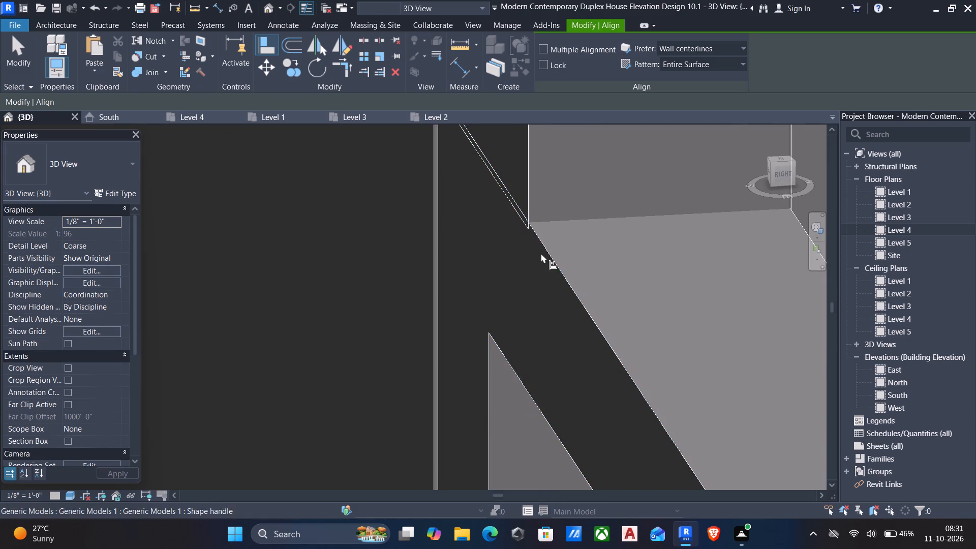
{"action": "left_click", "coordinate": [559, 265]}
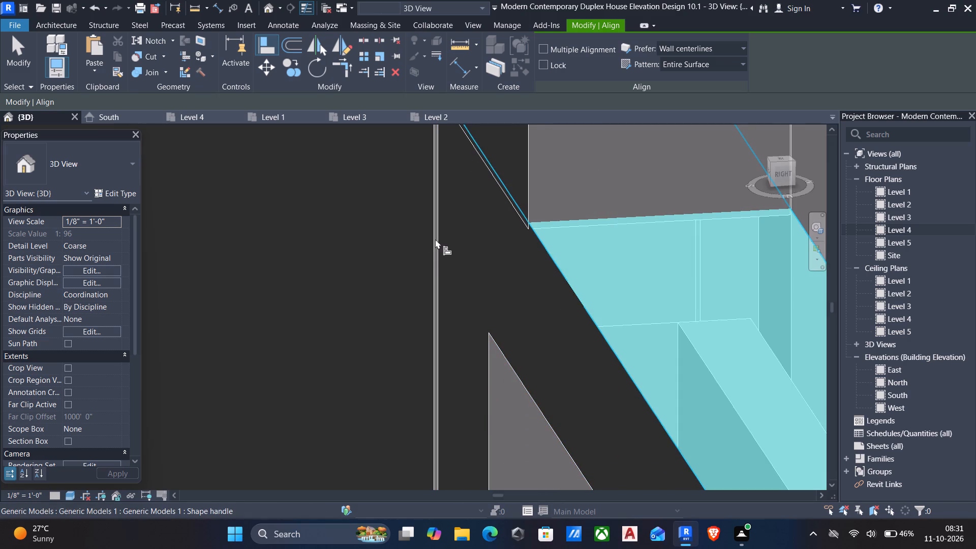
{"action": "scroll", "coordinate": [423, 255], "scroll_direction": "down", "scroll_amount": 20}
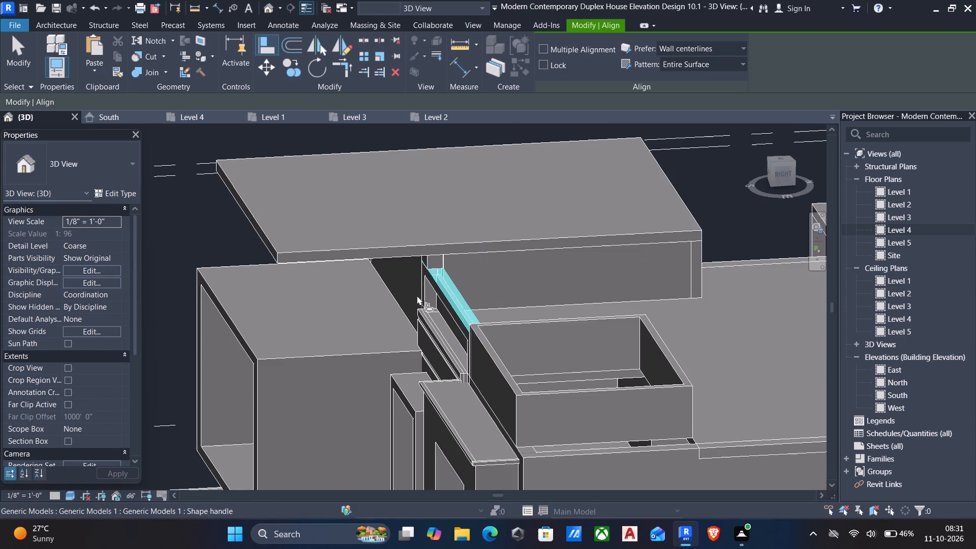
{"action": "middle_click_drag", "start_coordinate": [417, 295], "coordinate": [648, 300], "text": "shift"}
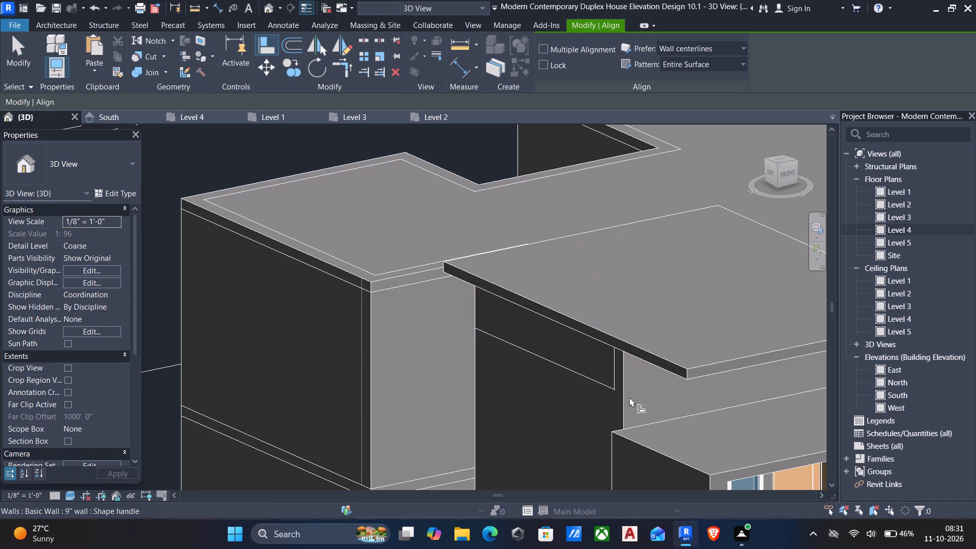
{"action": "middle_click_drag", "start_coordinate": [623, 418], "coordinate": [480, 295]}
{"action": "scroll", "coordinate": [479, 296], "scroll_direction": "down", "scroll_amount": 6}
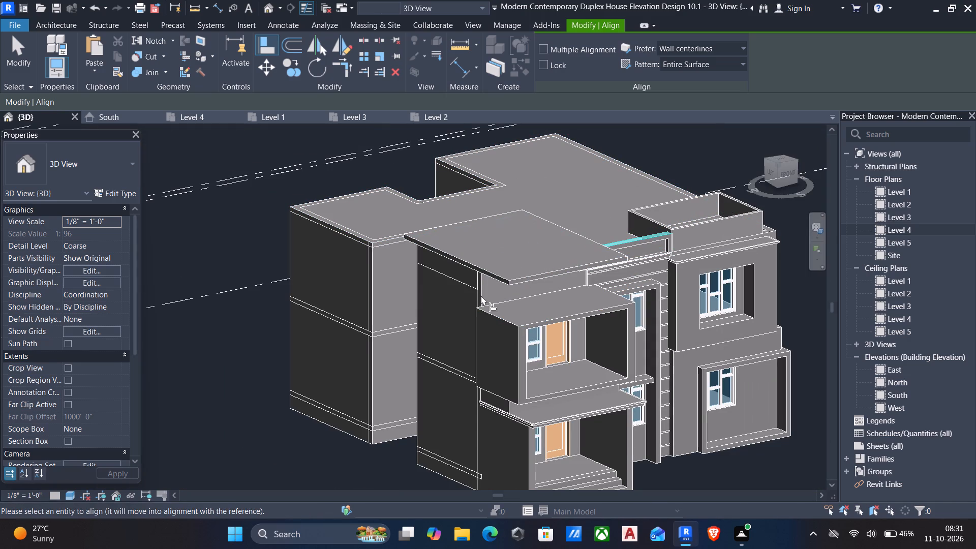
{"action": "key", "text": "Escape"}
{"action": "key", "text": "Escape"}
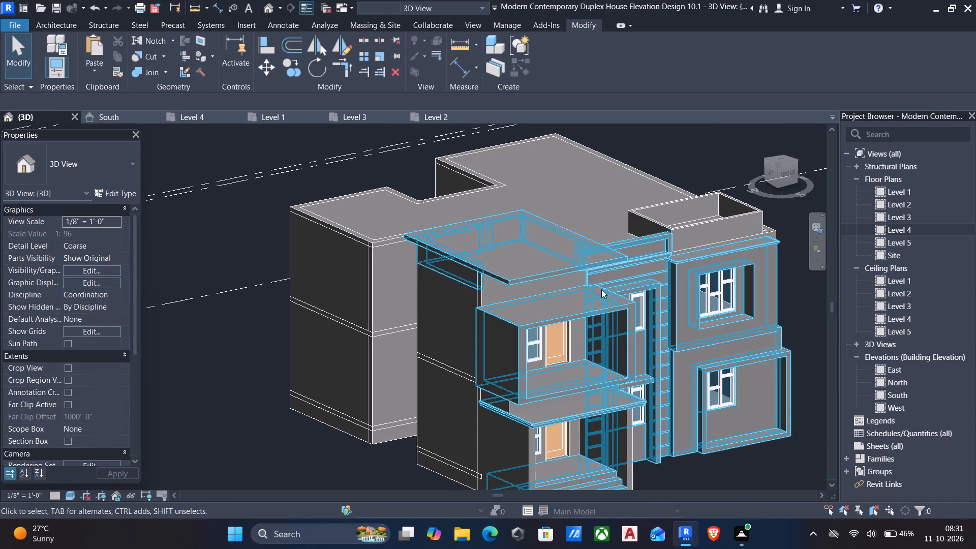
Inspect the joint between the 9" wall and the frame under the overhanging slab from the front and below.
{"action": "middle_click_drag", "start_coordinate": [540, 304], "coordinate": [417, 254]}
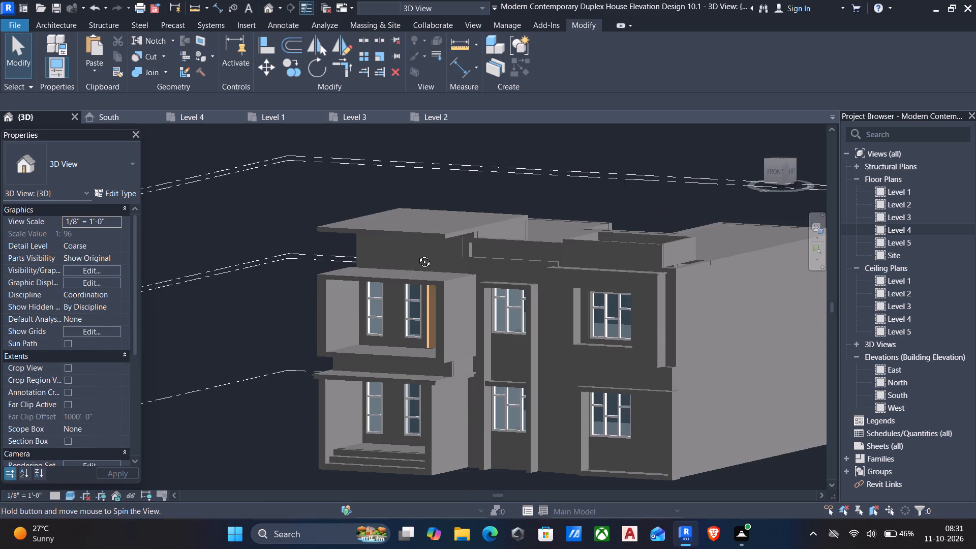
{"action": "middle_click_drag", "start_coordinate": [417, 254], "coordinate": [417, 254]}
{"action": "scroll", "coordinate": [473, 255], "scroll_direction": "up", "scroll_amount": 6}
{"action": "scroll", "coordinate": [453, 209], "scroll_direction": "up", "scroll_amount": 18}
{"action": "scroll", "coordinate": [383, 257], "scroll_direction": "down", "scroll_amount": 6}
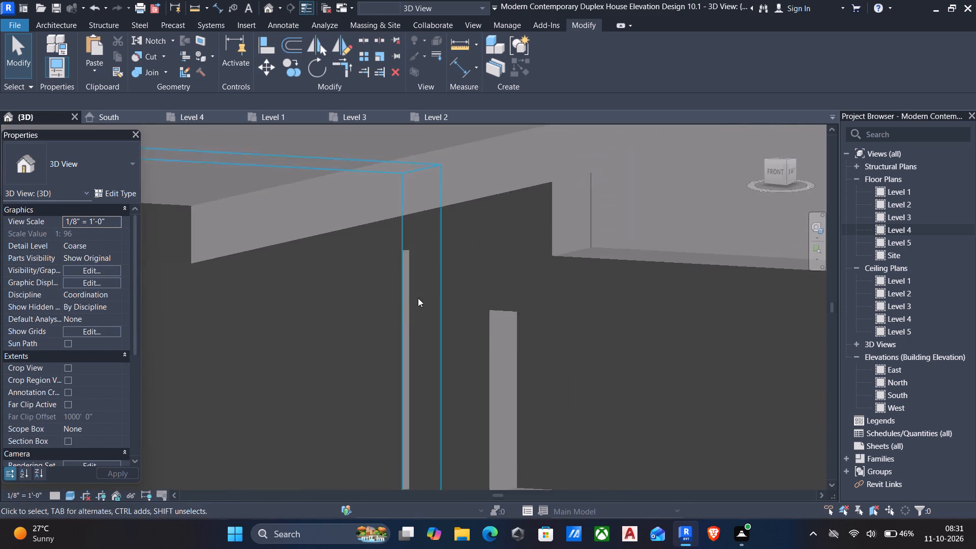
{"action": "middle_click_drag", "start_coordinate": [442, 350], "coordinate": [460, 219]}
{"action": "scroll", "coordinate": [444, 313], "scroll_direction": "down", "scroll_amount": 4}
{"action": "middle_click_drag", "start_coordinate": [445, 309], "coordinate": [462, 303], "text": "shift"}
{"action": "scroll", "coordinate": [544, 269], "scroll_direction": "up", "scroll_amount": 6}
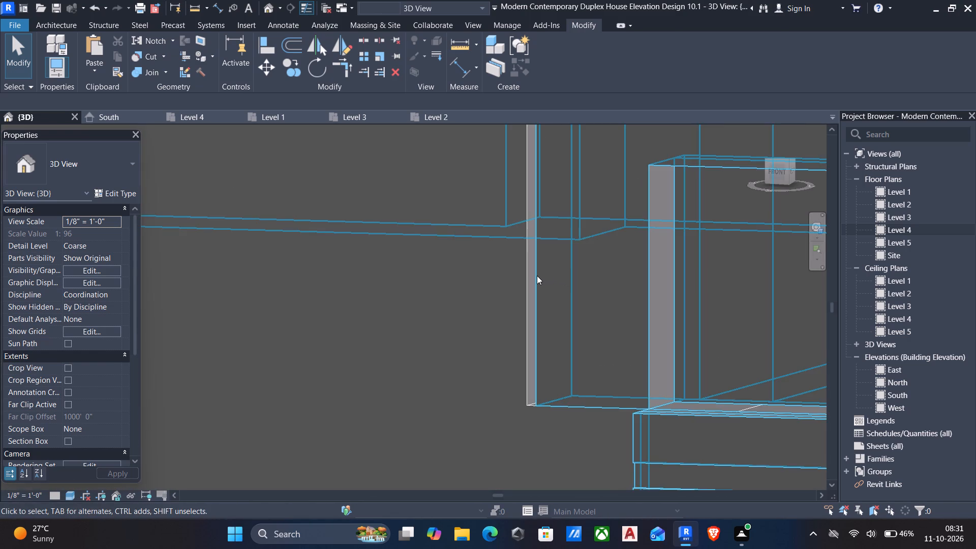
{"action": "middle_click_drag", "start_coordinate": [536, 285], "coordinate": [508, 294], "text": "shift"}
{"action": "scroll", "coordinate": [504, 290], "scroll_direction": "down", "scroll_amount": 7}
{"action": "middle_click_drag", "start_coordinate": [503, 287], "coordinate": [795, 268]}
{"action": "middle_click_drag", "start_coordinate": [795, 268], "coordinate": [783, 271]}
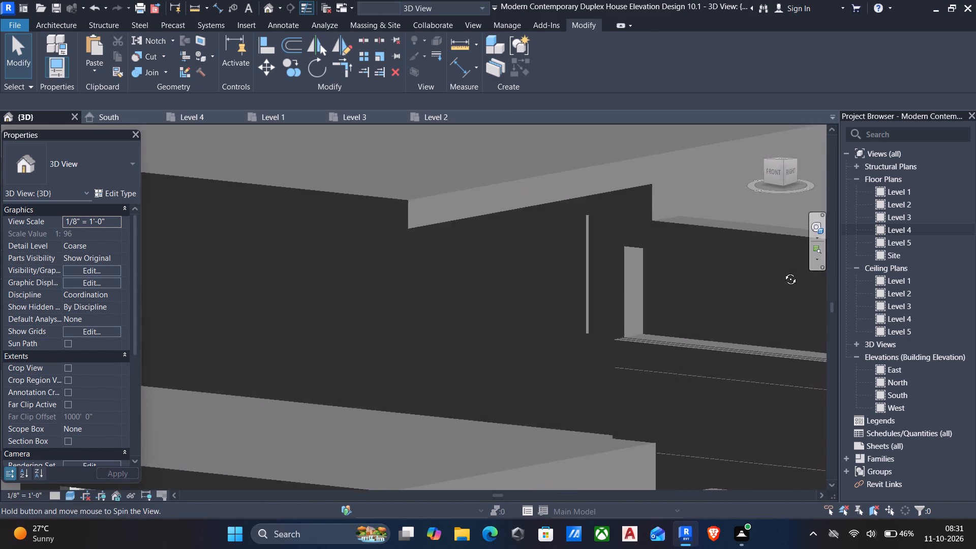
{"action": "middle_click_drag", "start_coordinate": [783, 271], "coordinate": [700, 266]}
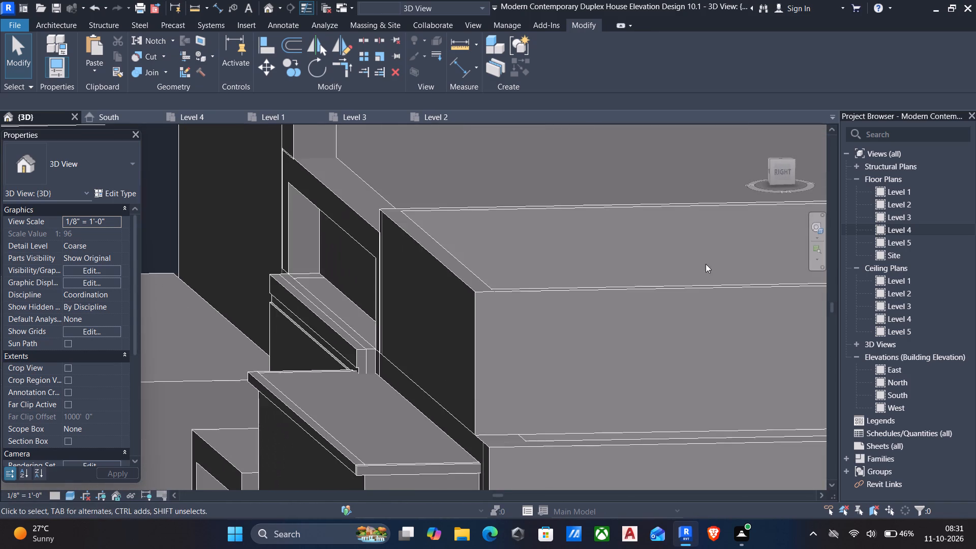
Examine the roof and the small parapet enclosure from the side, the rear and above.
{"action": "scroll", "coordinate": [677, 252], "scroll_direction": "down", "scroll_amount": 6}
{"action": "scroll", "coordinate": [676, 256], "scroll_direction": "up", "scroll_amount": 1}
{"action": "scroll", "coordinate": [672, 254], "scroll_direction": "down", "scroll_amount": 6}
{"action": "scroll", "coordinate": [673, 261], "scroll_direction": "up", "scroll_amount": 1}
{"action": "middle_click_drag", "start_coordinate": [681, 269], "coordinate": [651, 290], "text": "shift"}
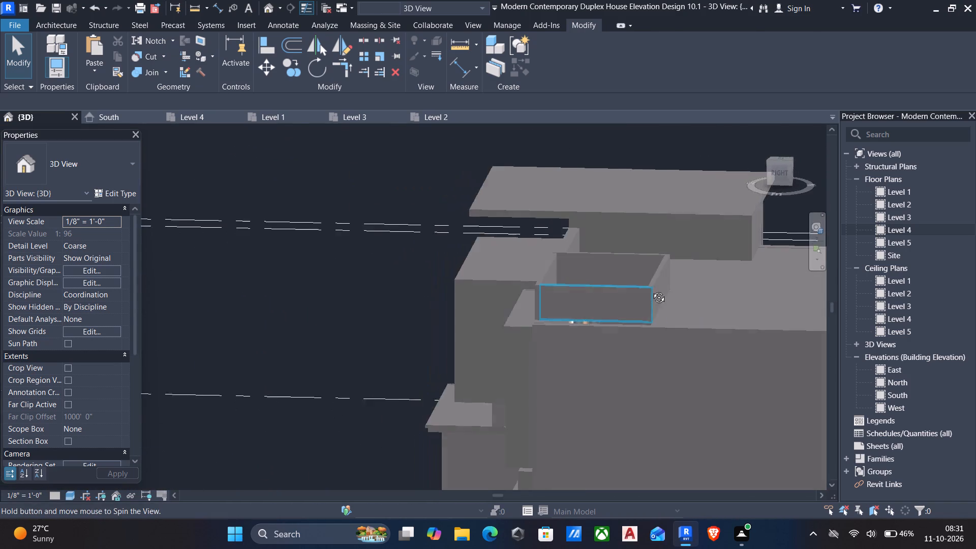
{"action": "middle_click_drag", "start_coordinate": [651, 290], "coordinate": [411, 428], "text": "shift"}
{"action": "middle_click_drag", "start_coordinate": [668, 57], "coordinate": [615, 322]}
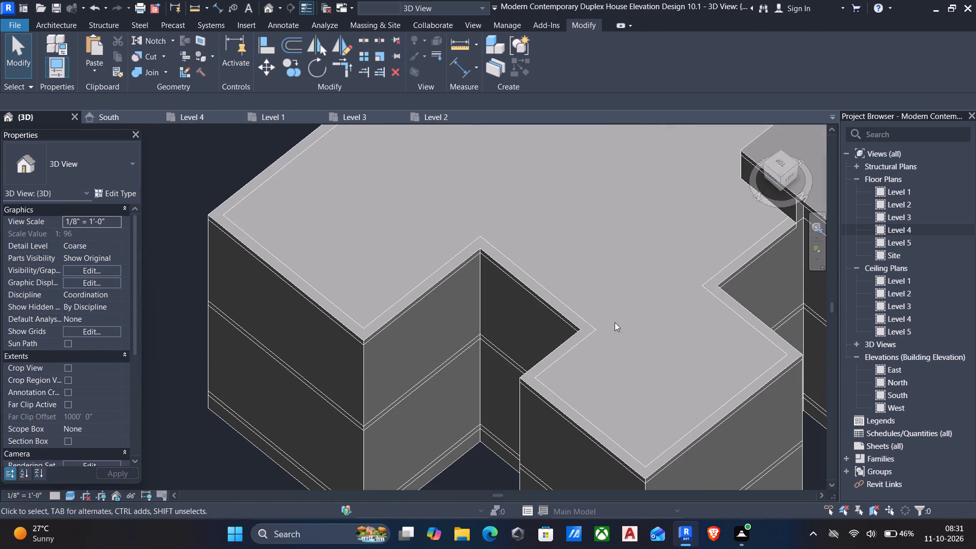
{"action": "middle_click_drag", "start_coordinate": [615, 322], "coordinate": [575, 385]}
{"action": "middle_click_drag", "start_coordinate": [521, 218], "coordinate": [475, 360]}
{"action": "middle_click_drag", "start_coordinate": [521, 178], "coordinate": [493, 325]}
{"action": "middle_click_drag", "start_coordinate": [510, 269], "coordinate": [503, 292]}
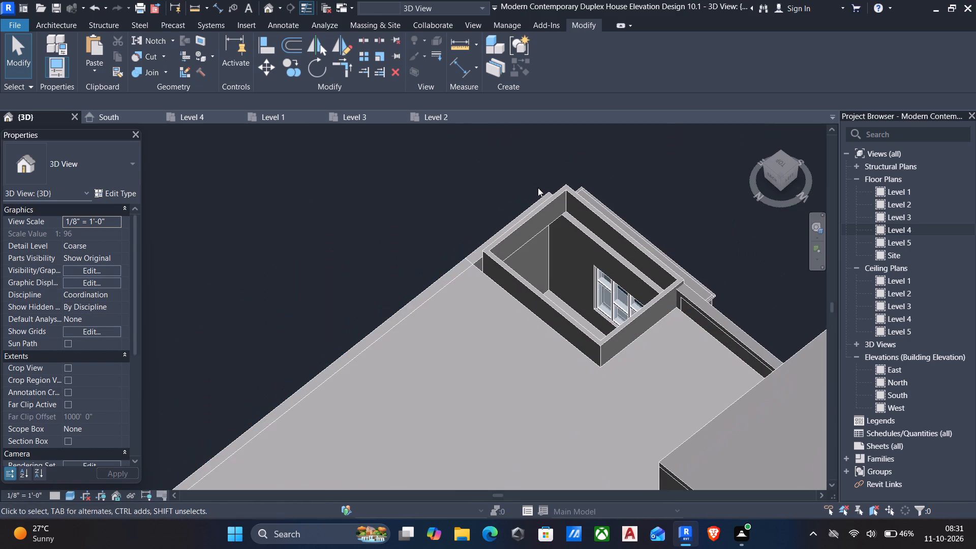
Select the front 4.5" wall of the rooftop parapet enclosure and examine its end beside the frame.
{"action": "scroll", "coordinate": [540, 196], "scroll_direction": "up", "scroll_amount": 5}
{"action": "scroll", "coordinate": [532, 217], "scroll_direction": "down", "scroll_amount": 8}
{"action": "scroll", "coordinate": [565, 225], "scroll_direction": "up", "scroll_amount": 8}
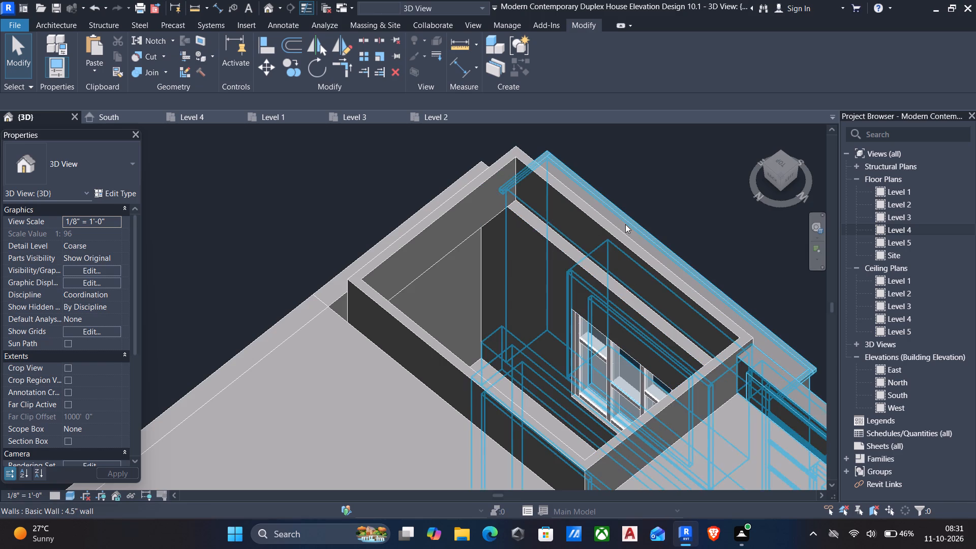
{"action": "left_click", "coordinate": [618, 236]}
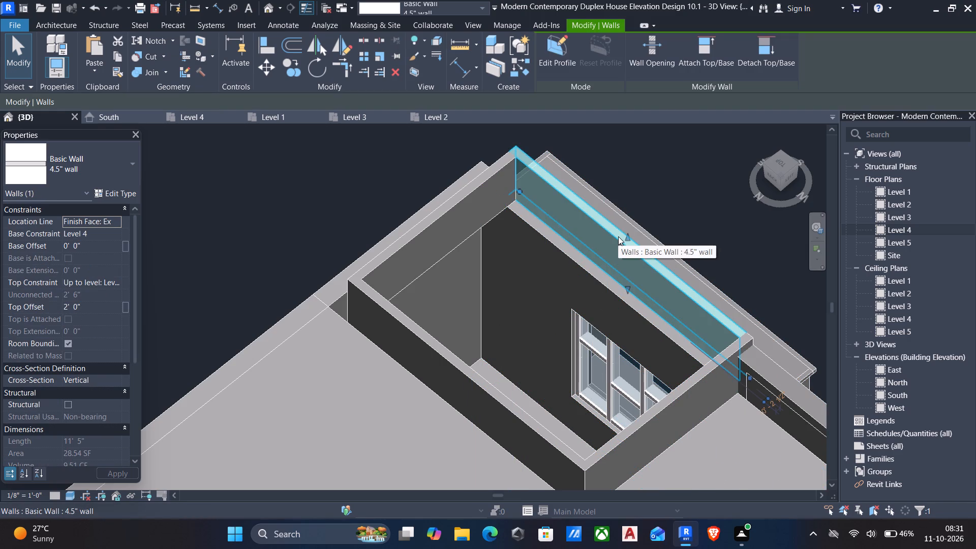
{"action": "scroll", "coordinate": [630, 280], "scroll_direction": "down", "scroll_amount": 6}
{"action": "middle_click_drag", "start_coordinate": [635, 270], "coordinate": [630, 273], "text": "shift"}
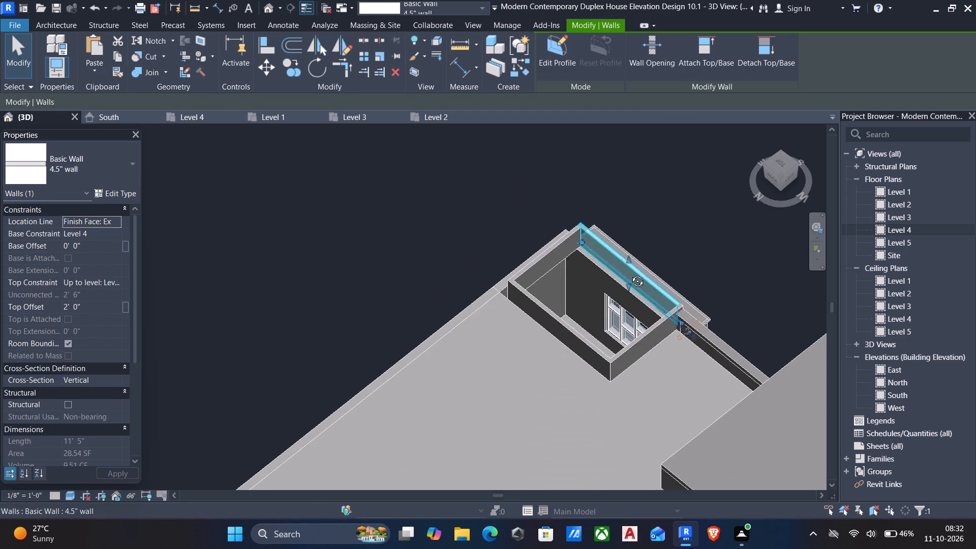
{"action": "middle_click_drag", "start_coordinate": [630, 273], "coordinate": [490, 233], "text": "shift"}
{"action": "scroll", "coordinate": [635, 303], "scroll_direction": "up", "scroll_amount": 6}
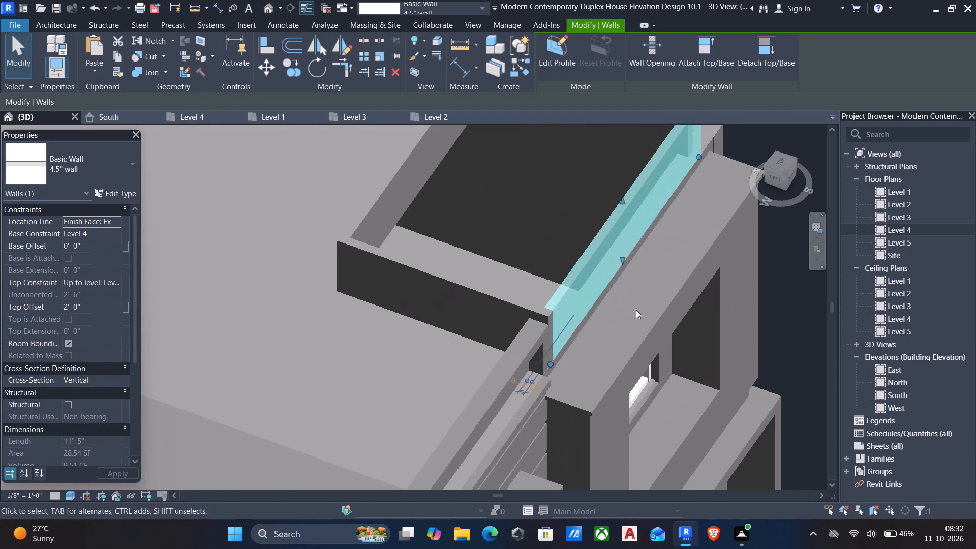
{"action": "scroll", "coordinate": [591, 273], "scroll_direction": "up", "scroll_amount": 4}
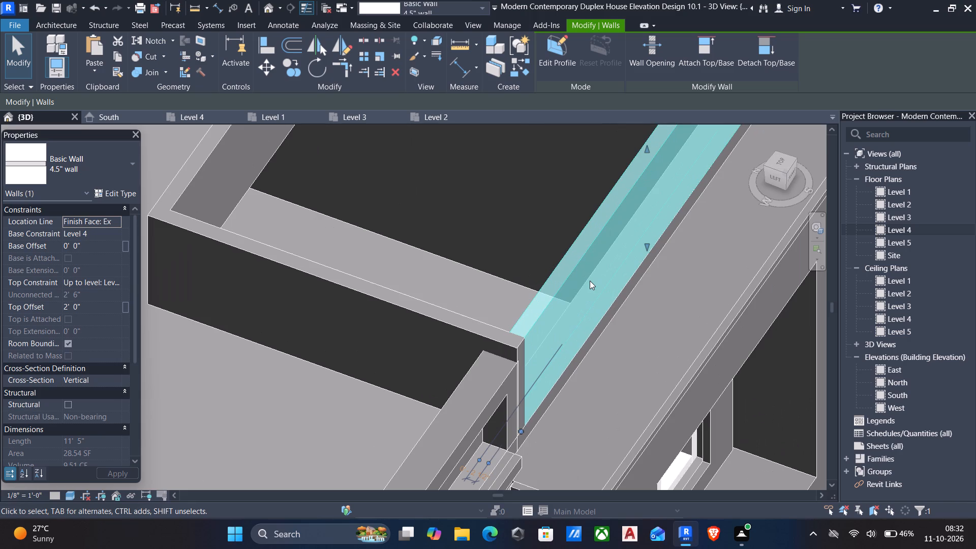
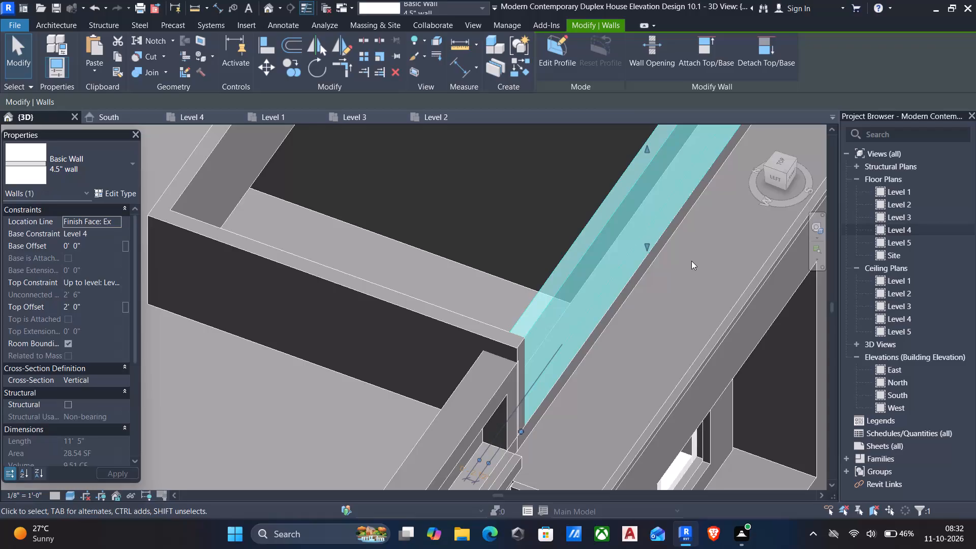
Deselect the wall and open the South elevation view.
{"action": "key", "text": "Escape"}
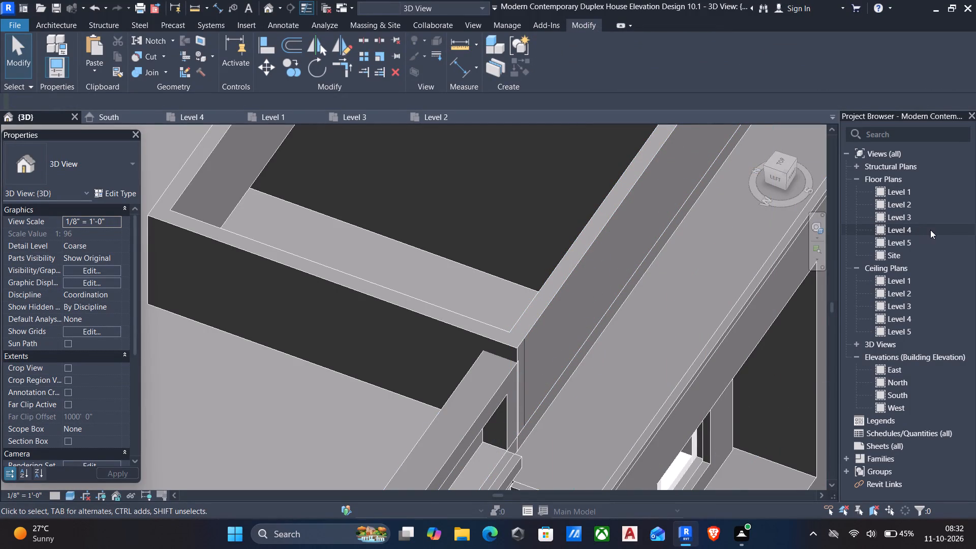
{"action": "double_click", "coordinate": [902, 381]}
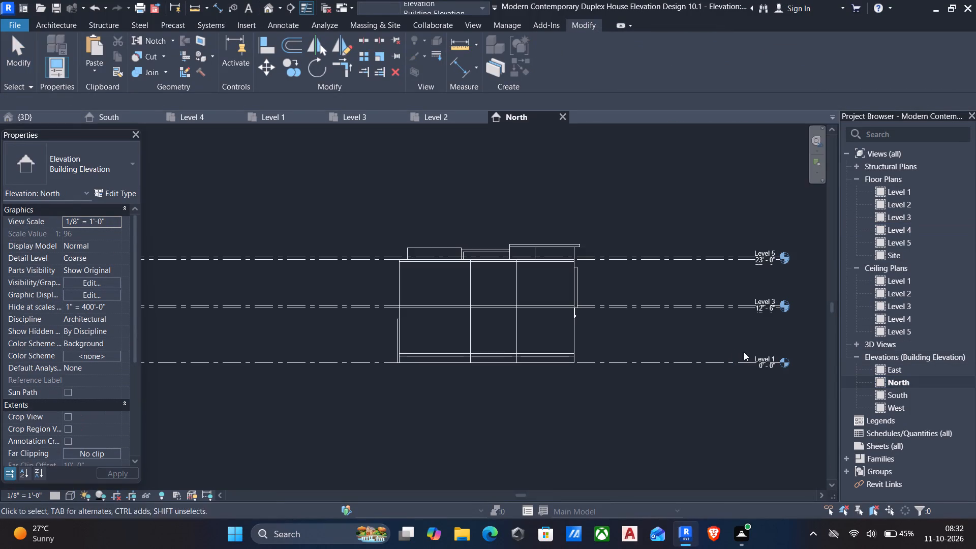
{"action": "left_click", "coordinate": [901, 389]}
{"action": "left_click", "coordinate": [901, 390]}
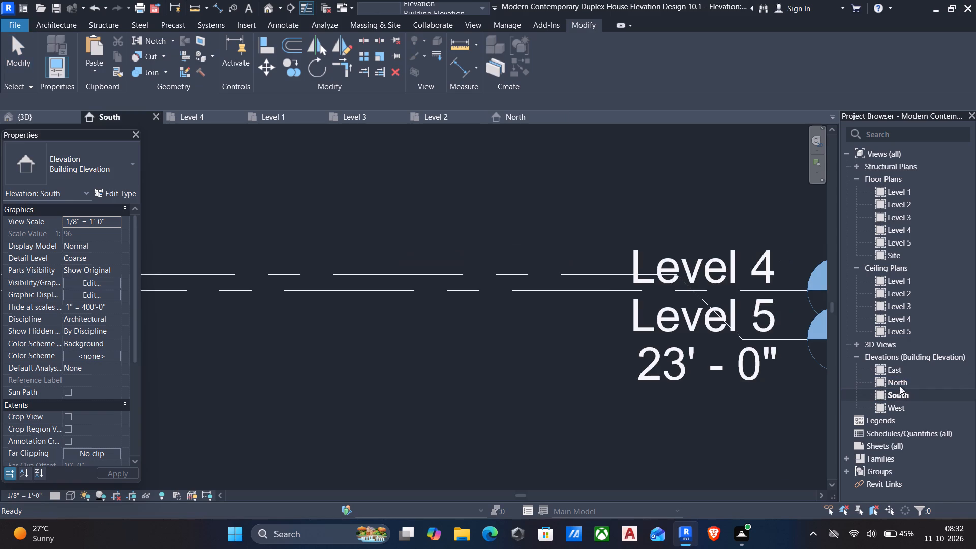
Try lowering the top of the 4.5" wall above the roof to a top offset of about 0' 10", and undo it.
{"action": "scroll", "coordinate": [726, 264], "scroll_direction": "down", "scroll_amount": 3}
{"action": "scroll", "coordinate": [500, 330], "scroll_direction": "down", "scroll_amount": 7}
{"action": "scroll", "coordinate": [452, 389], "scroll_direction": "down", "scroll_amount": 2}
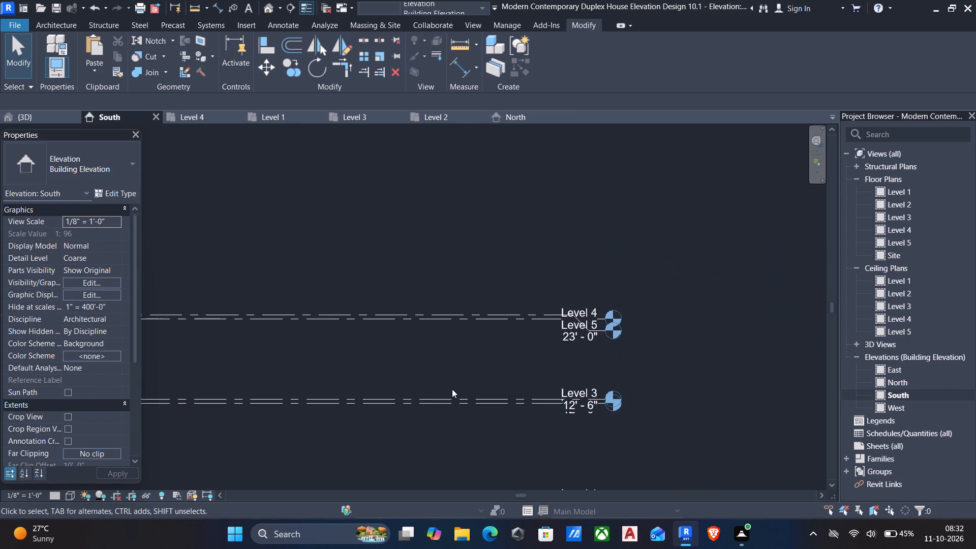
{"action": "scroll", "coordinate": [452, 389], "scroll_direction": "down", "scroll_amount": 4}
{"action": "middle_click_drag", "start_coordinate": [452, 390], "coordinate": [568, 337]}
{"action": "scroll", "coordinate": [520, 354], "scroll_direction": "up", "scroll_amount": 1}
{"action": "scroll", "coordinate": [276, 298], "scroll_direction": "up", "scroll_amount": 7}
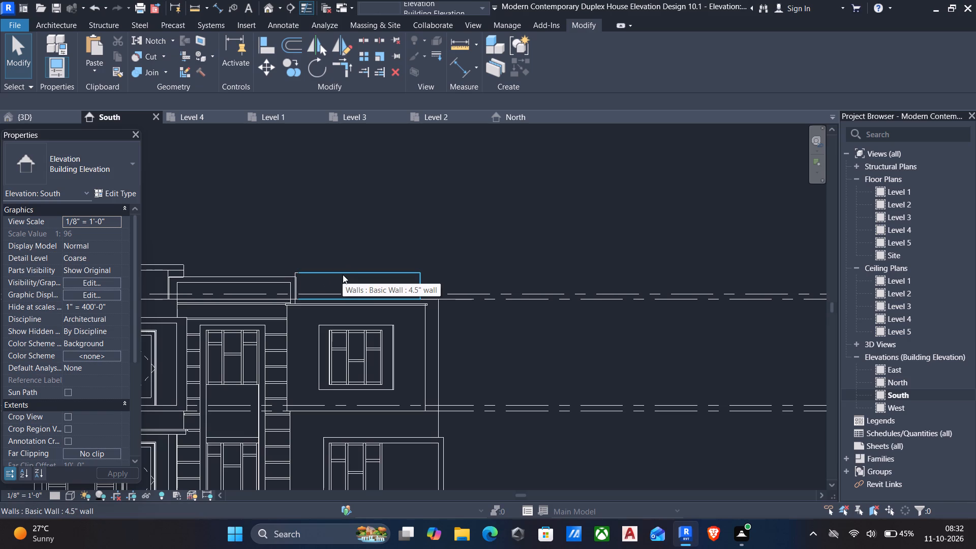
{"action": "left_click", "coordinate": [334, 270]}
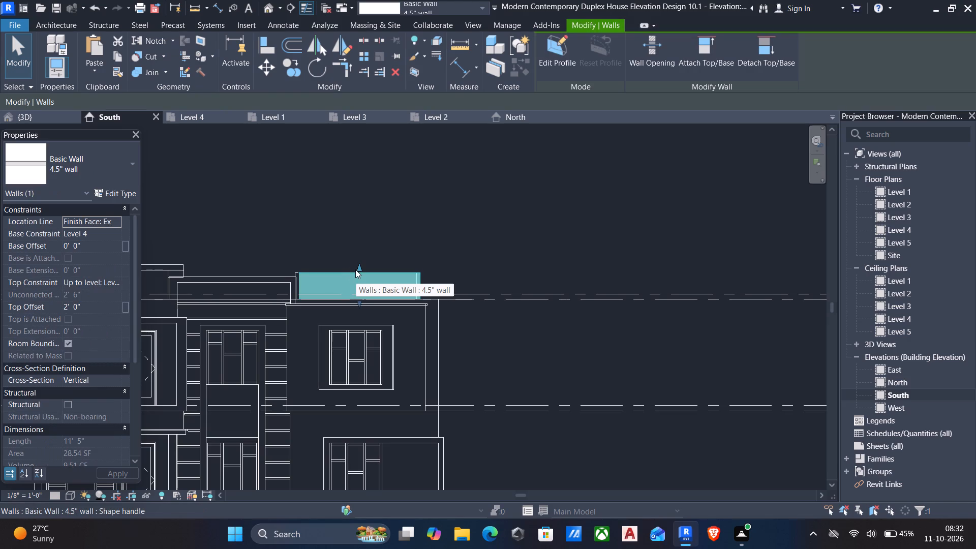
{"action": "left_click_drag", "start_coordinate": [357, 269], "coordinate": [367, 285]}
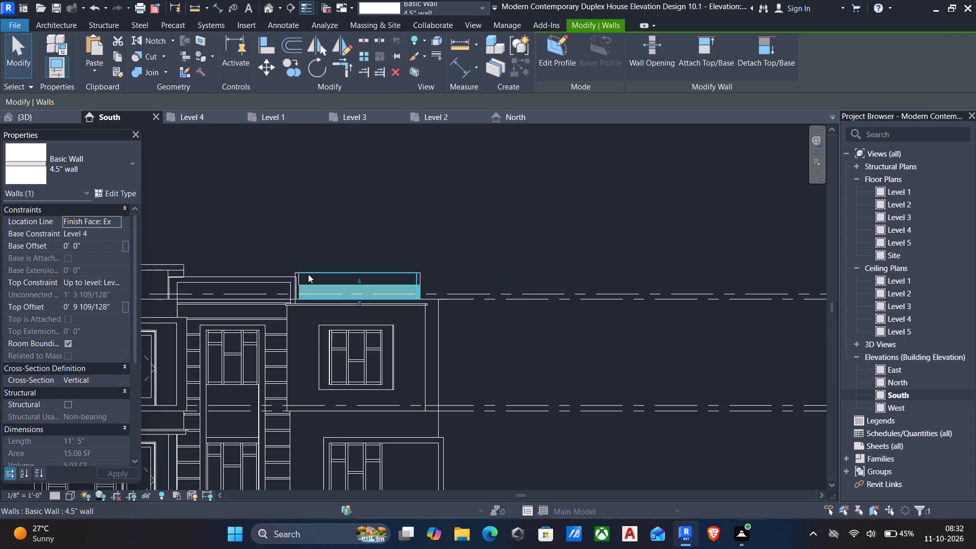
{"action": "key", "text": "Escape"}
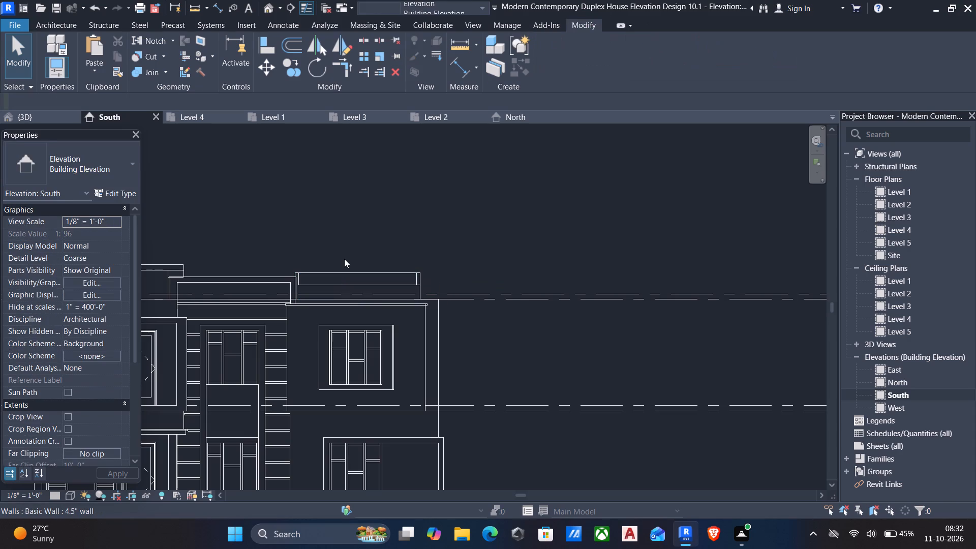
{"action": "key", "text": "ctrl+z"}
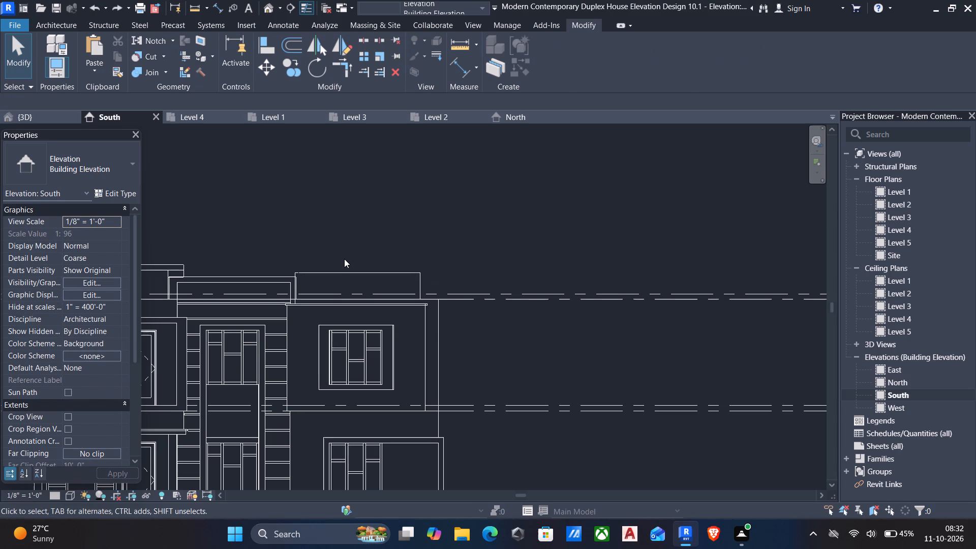
Try the Shaded visual style on the South elevation, and settle on Wireframe.
{"action": "left_click", "coordinate": [56, 21]}
{"action": "scroll", "coordinate": [520, 386], "scroll_direction": "down", "scroll_amount": 5}
{"action": "middle_click_drag", "start_coordinate": [403, 359], "coordinate": [436, 344]}
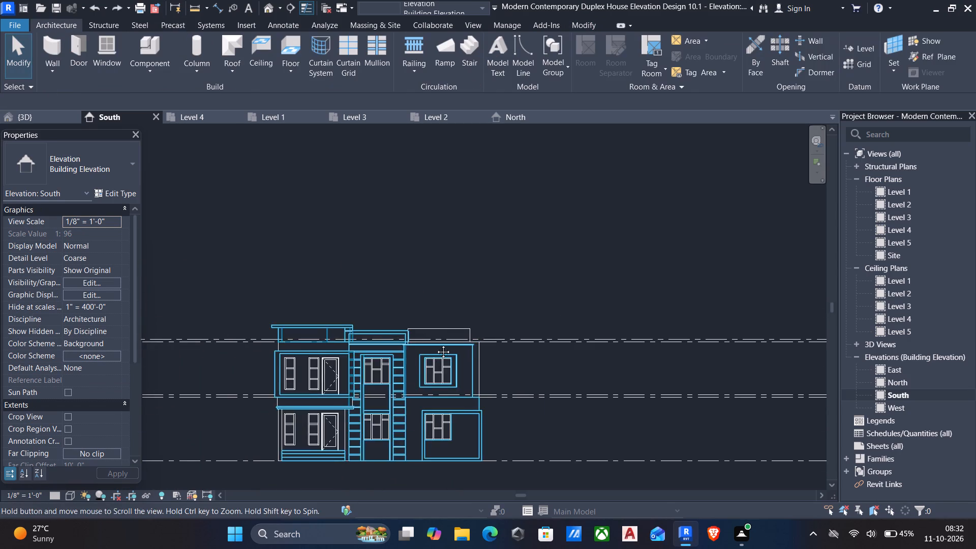
{"action": "middle_click_drag", "start_coordinate": [436, 344], "coordinate": [489, 312]}
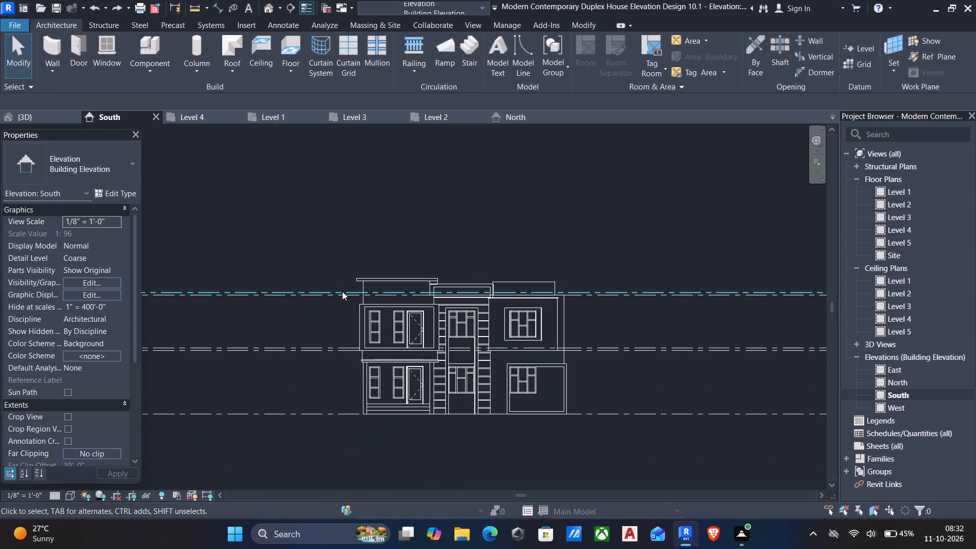
{"action": "left_click", "coordinate": [68, 497]}
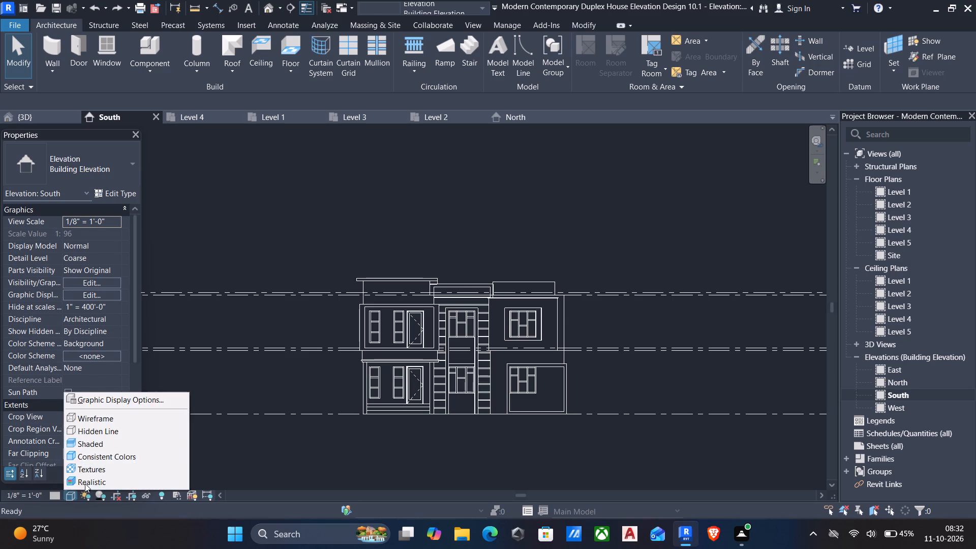
{"action": "left_click", "coordinate": [88, 447]}
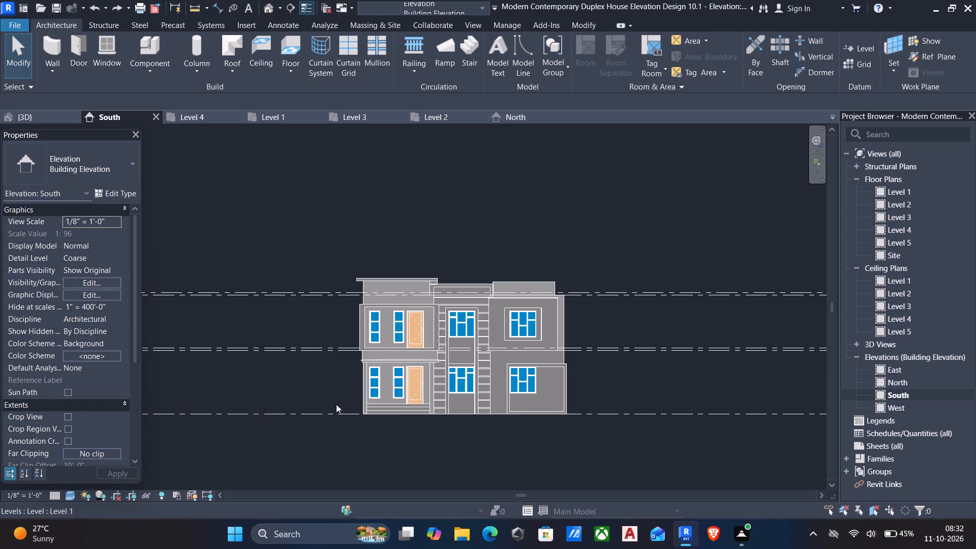
{"action": "left_click", "coordinate": [73, 493]}
{"action": "left_click", "coordinate": [93, 419]}
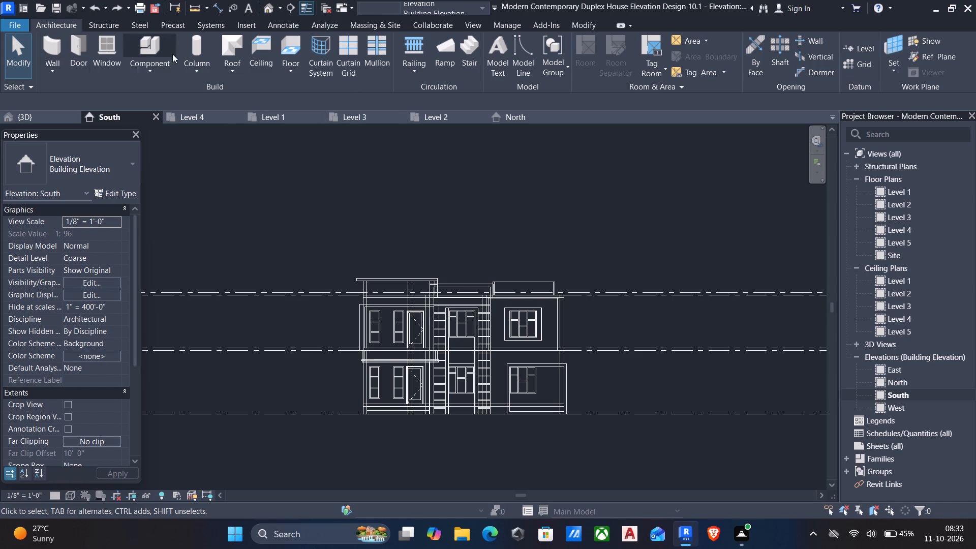
Start a Roof by Extrusion on the 4.5" rooftop wall's plane, with Level 5 as reference level and 0' 0" offset.
{"action": "left_click", "coordinate": [238, 67]}
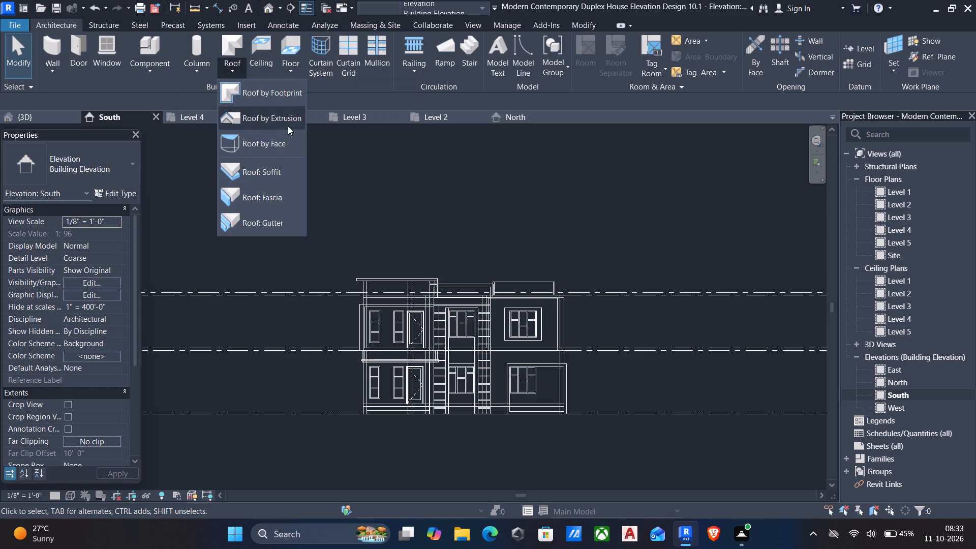
{"action": "left_click", "coordinate": [265, 118]}
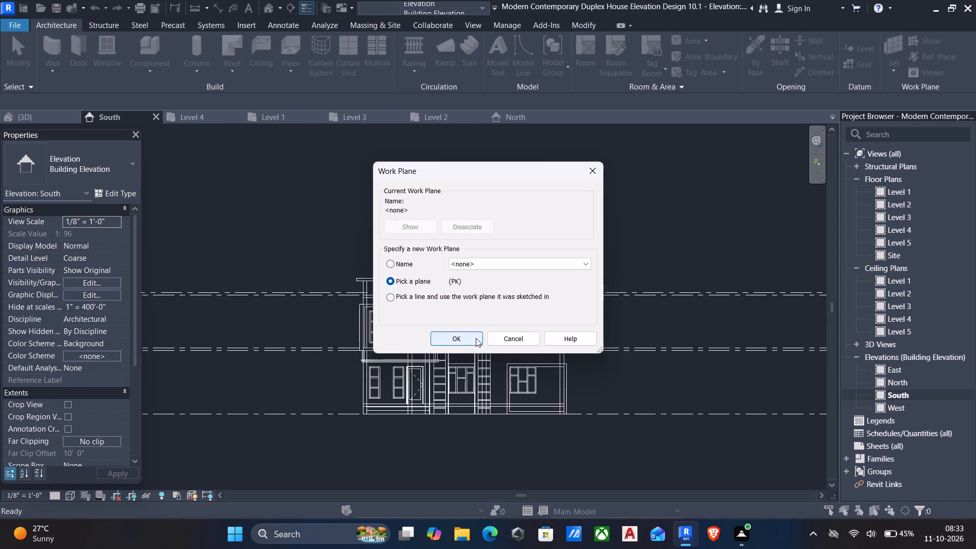
{"action": "left_click", "coordinate": [476, 338]}
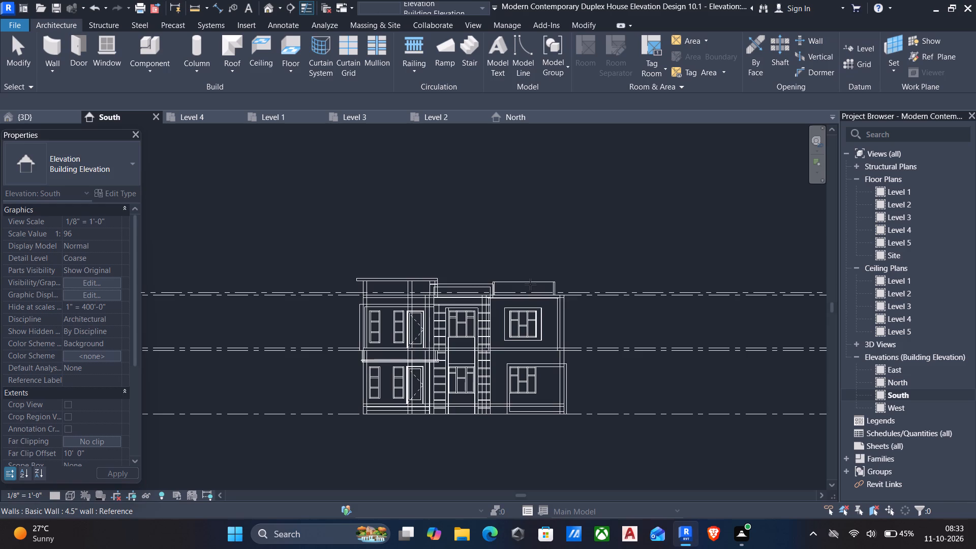
{"action": "left_click", "coordinate": [530, 284]}
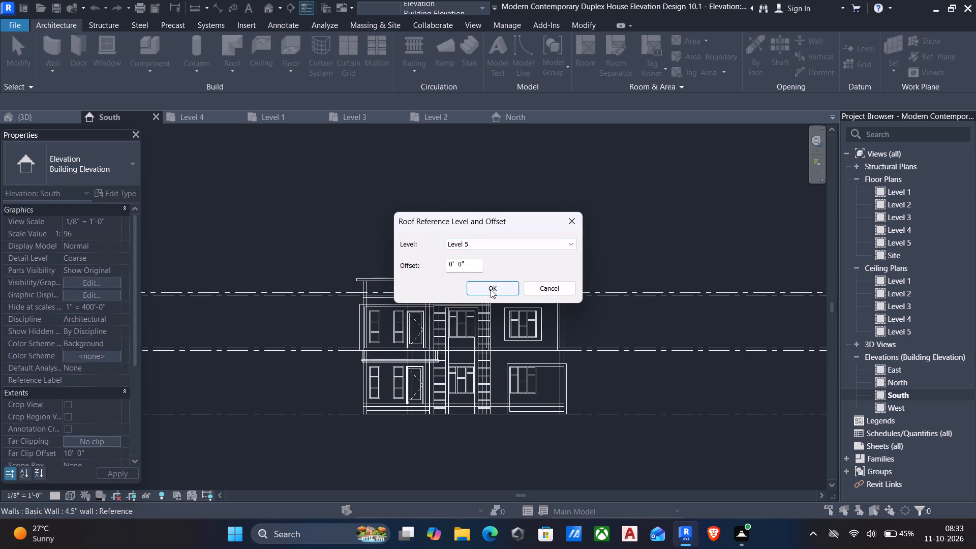
{"action": "left_click", "coordinate": [491, 289]}
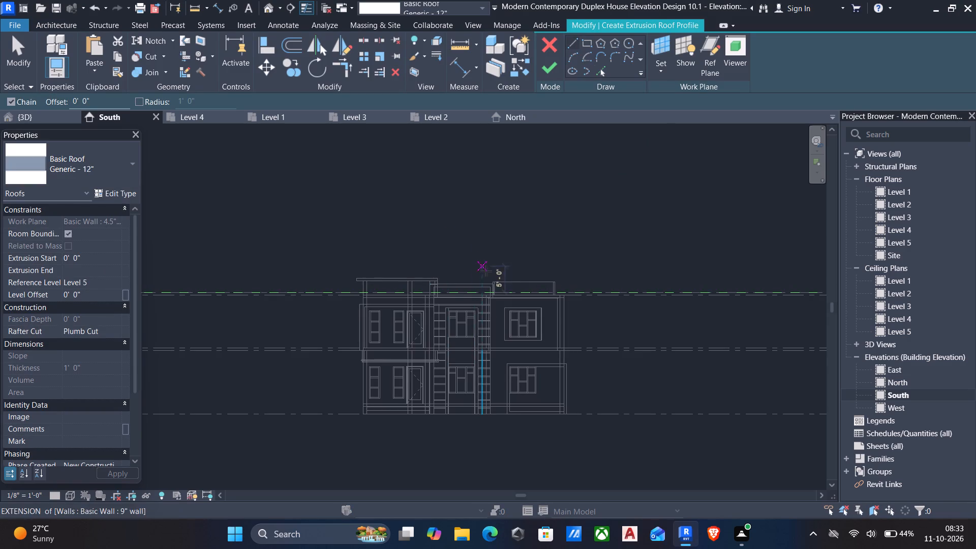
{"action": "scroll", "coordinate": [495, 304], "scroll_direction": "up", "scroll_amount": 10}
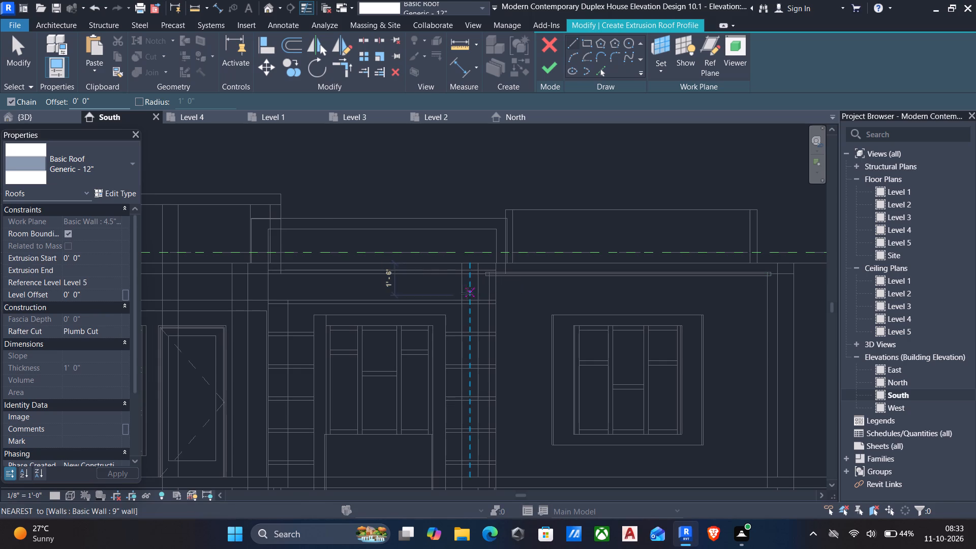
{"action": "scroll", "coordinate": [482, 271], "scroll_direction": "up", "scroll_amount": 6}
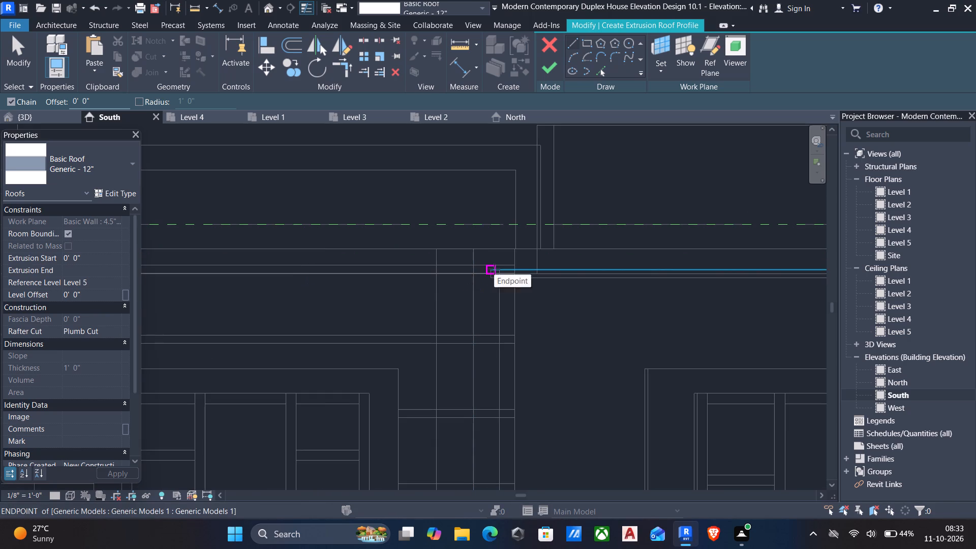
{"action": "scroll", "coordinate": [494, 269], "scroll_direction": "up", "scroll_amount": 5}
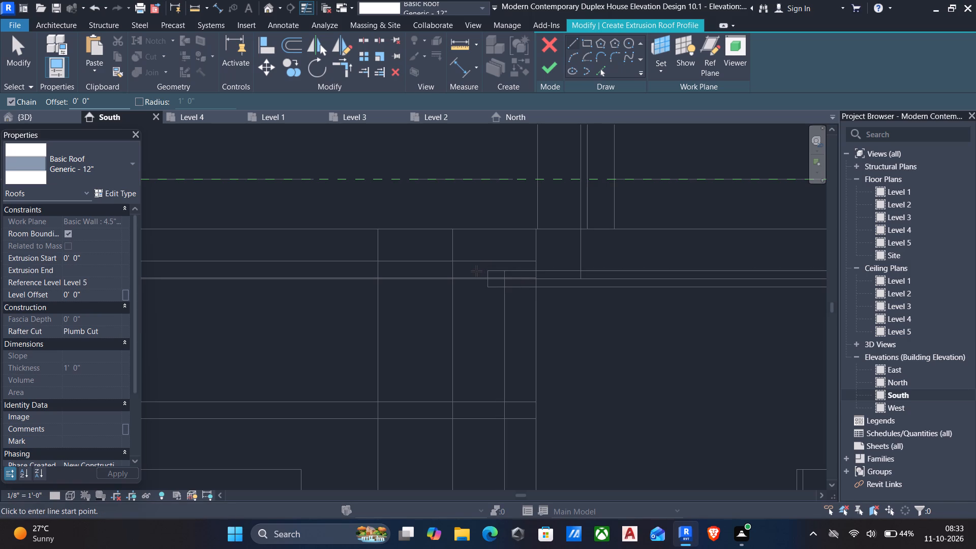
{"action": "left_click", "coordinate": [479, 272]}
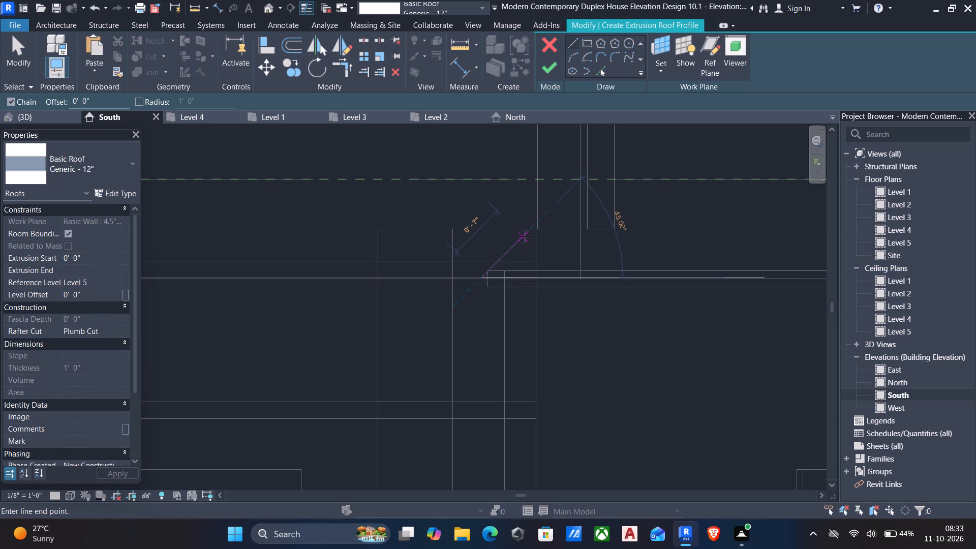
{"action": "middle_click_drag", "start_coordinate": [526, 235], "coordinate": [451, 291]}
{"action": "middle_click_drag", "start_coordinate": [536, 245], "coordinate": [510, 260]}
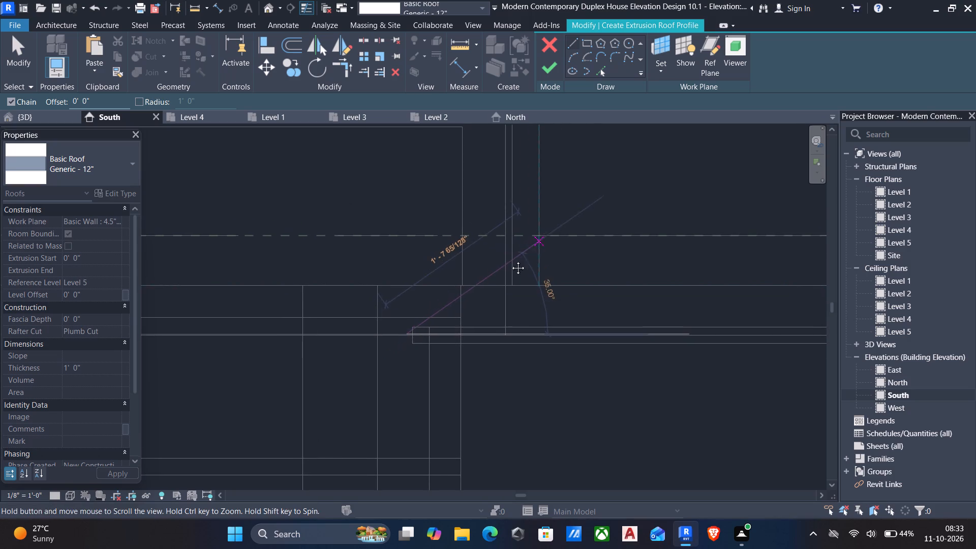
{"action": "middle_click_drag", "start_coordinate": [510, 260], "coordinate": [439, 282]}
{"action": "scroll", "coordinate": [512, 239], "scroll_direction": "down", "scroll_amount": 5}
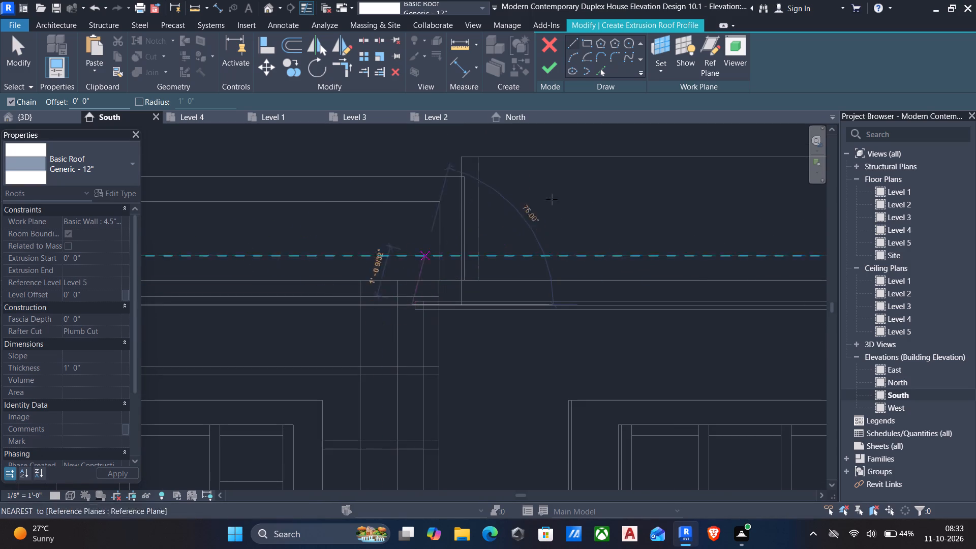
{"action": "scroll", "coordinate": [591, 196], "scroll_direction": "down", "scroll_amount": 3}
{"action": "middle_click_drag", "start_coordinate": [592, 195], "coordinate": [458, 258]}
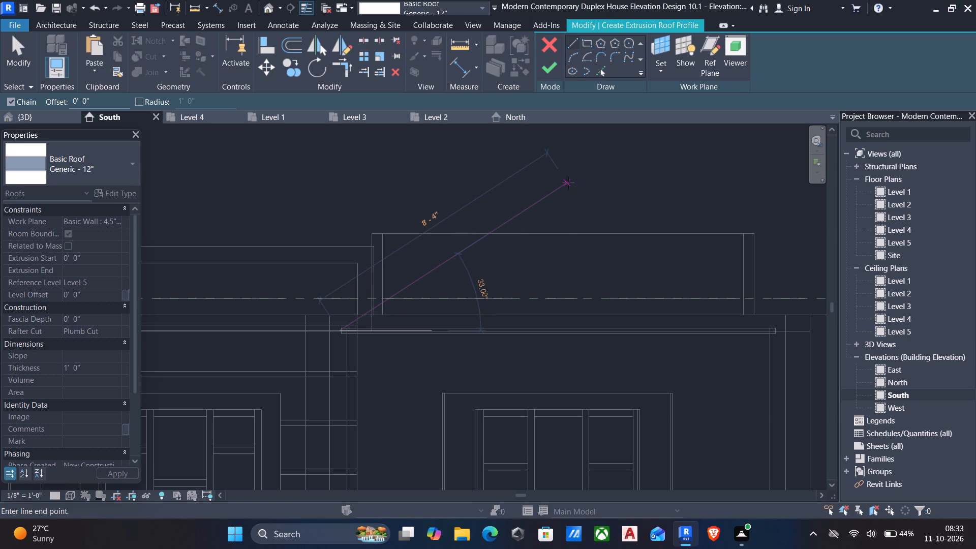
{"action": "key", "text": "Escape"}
Draw a vertical guide line about 2' 2" high, rising from the middle of the 4.5" rooftop wall's top edge.
{"action": "left_click_drag", "start_coordinate": [569, 236], "coordinate": [568, 209]}
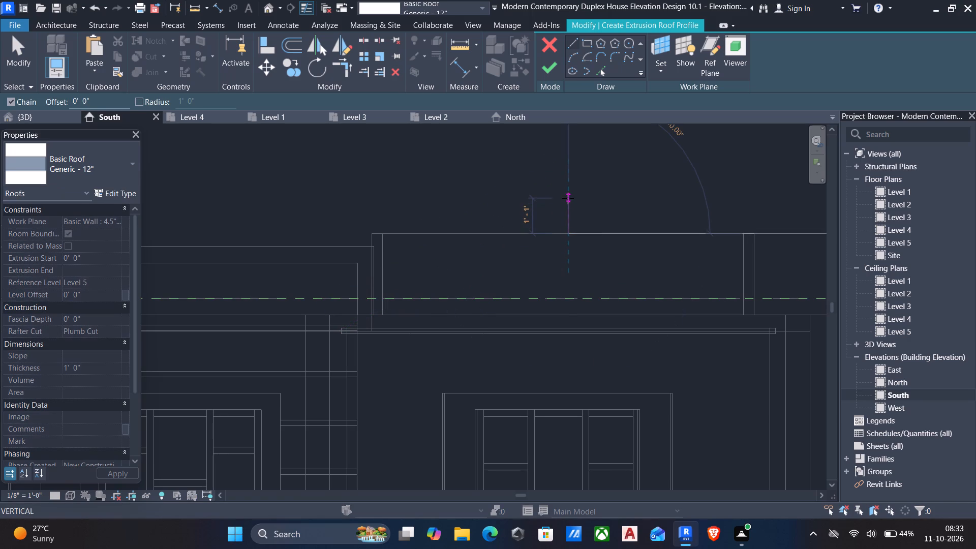
{"action": "left_click", "coordinate": [565, 162]}
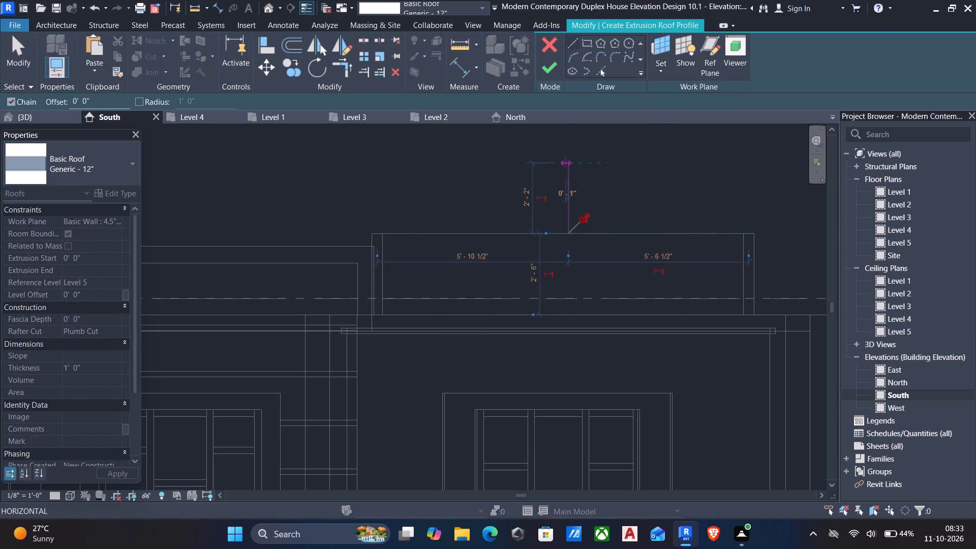
{"action": "key", "text": "Escape"}
Draw a sloped roof profile line about 8' 9" long from the guide line's top down to the thin projecting band's left end.
{"action": "left_click", "coordinate": [567, 164]}
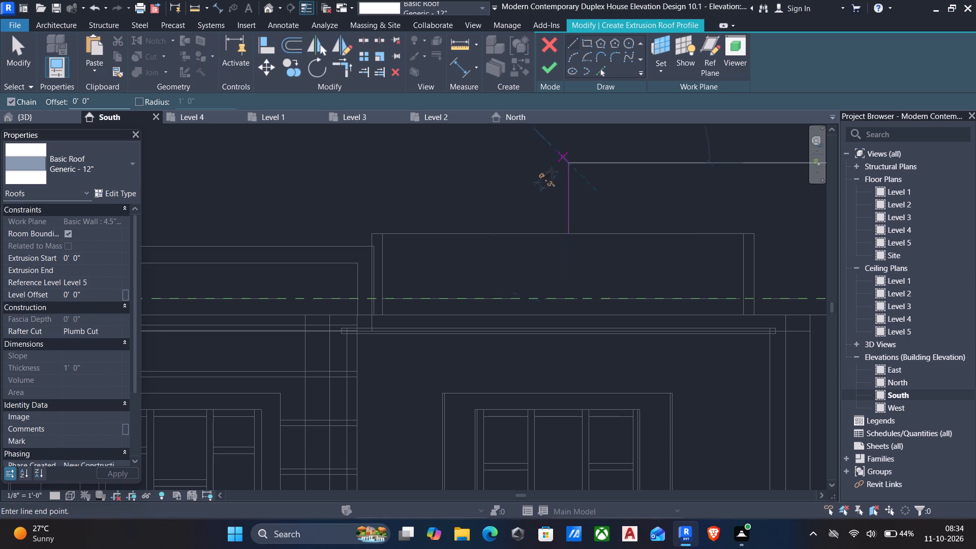
{"action": "scroll", "coordinate": [328, 330], "scroll_direction": "up", "scroll_amount": 5}
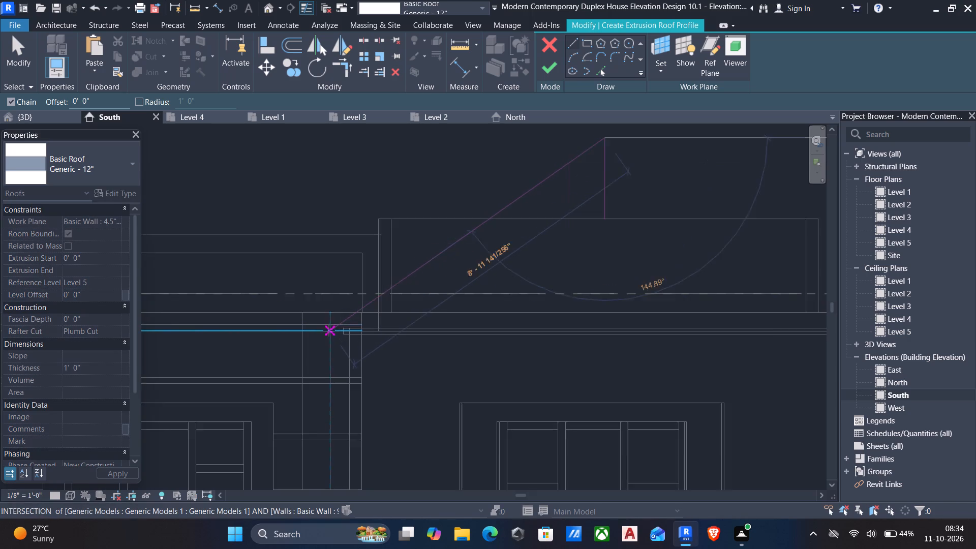
{"action": "scroll", "coordinate": [329, 330], "scroll_direction": "up", "scroll_amount": 6}
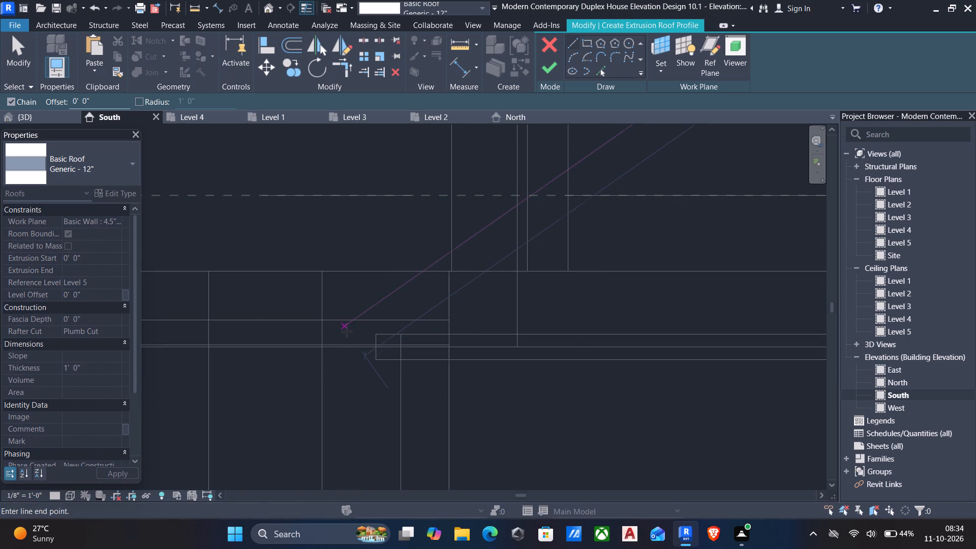
{"action": "left_click", "coordinate": [351, 333]}
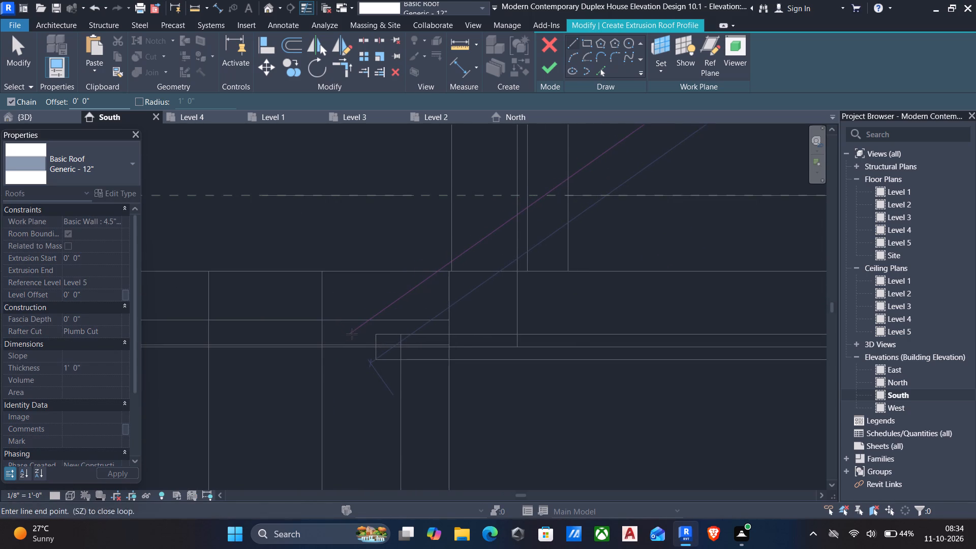
{"action": "key", "text": "Escape"}
{"action": "scroll", "coordinate": [381, 351], "scroll_direction": "down", "scroll_amount": 7}
{"action": "scroll", "coordinate": [510, 360], "scroll_direction": "down", "scroll_amount": 7}
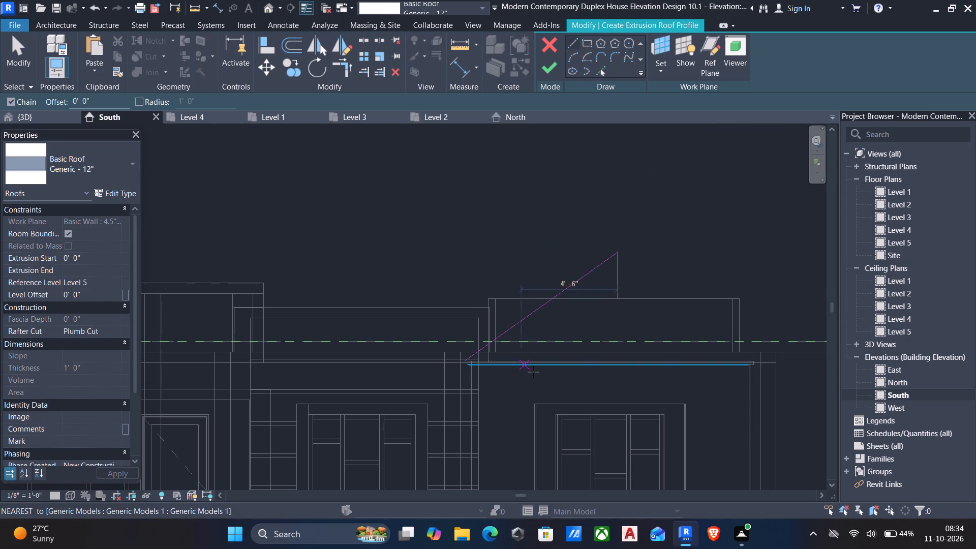
{"action": "key", "text": "Escape"}
Mirror the sloped profile line about the vertical guide line, keeping the original, to form a symmetrical gable.
{"action": "left_click_drag", "start_coordinate": [575, 326], "coordinate": [502, 276]}
{"action": "type", "text": "dm"}
{"action": "left_click", "coordinate": [616, 252]}
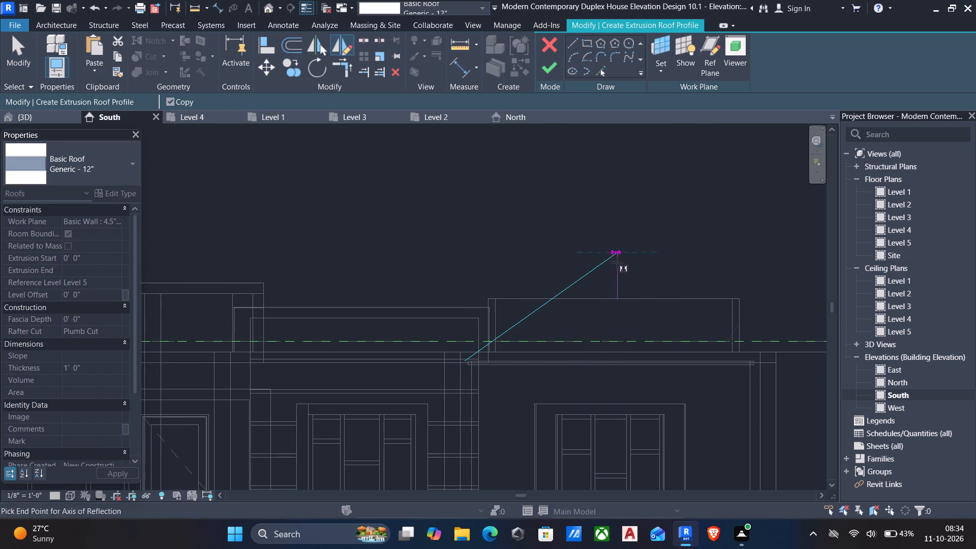
{"action": "left_click", "coordinate": [621, 296]}
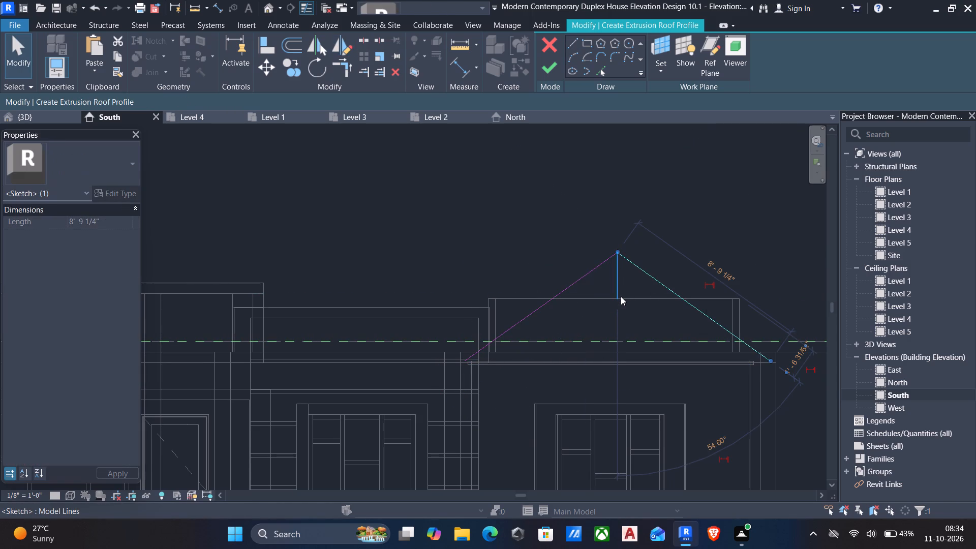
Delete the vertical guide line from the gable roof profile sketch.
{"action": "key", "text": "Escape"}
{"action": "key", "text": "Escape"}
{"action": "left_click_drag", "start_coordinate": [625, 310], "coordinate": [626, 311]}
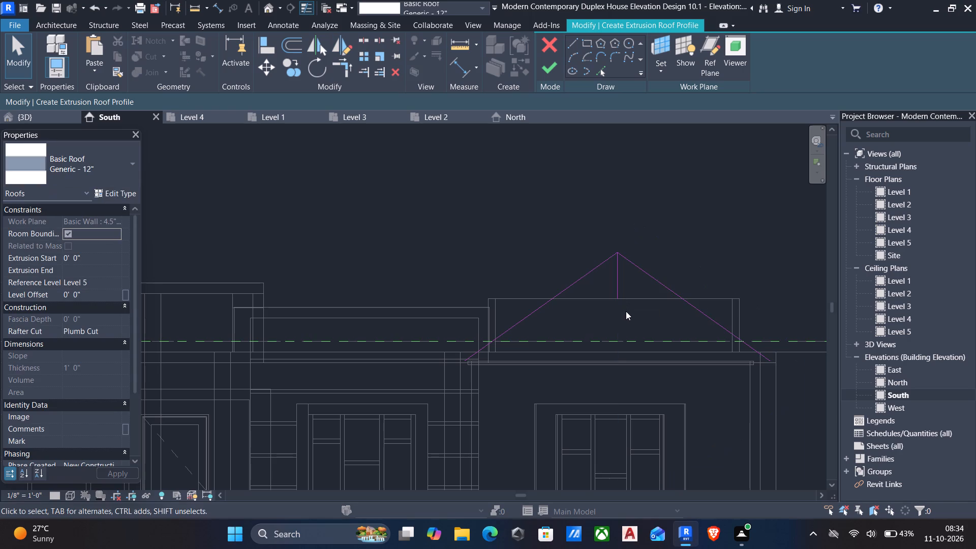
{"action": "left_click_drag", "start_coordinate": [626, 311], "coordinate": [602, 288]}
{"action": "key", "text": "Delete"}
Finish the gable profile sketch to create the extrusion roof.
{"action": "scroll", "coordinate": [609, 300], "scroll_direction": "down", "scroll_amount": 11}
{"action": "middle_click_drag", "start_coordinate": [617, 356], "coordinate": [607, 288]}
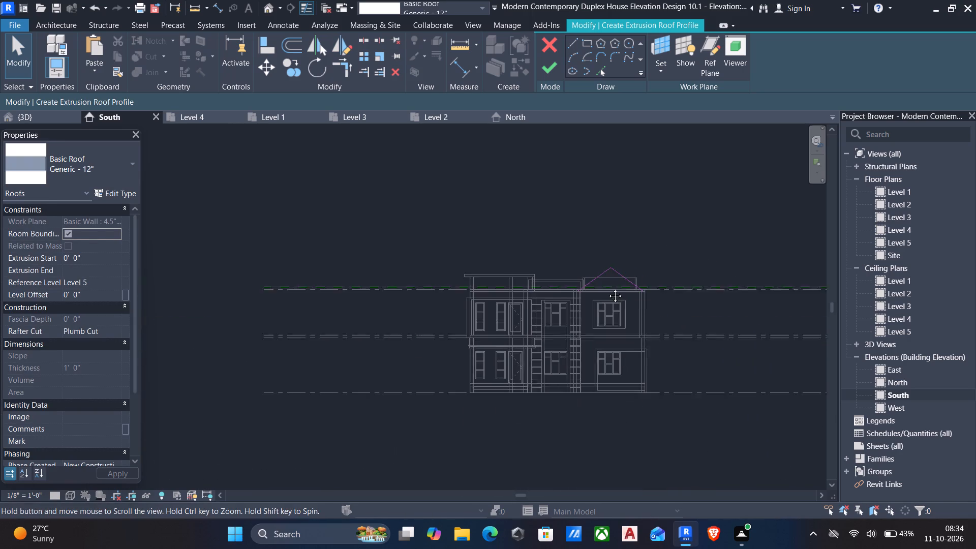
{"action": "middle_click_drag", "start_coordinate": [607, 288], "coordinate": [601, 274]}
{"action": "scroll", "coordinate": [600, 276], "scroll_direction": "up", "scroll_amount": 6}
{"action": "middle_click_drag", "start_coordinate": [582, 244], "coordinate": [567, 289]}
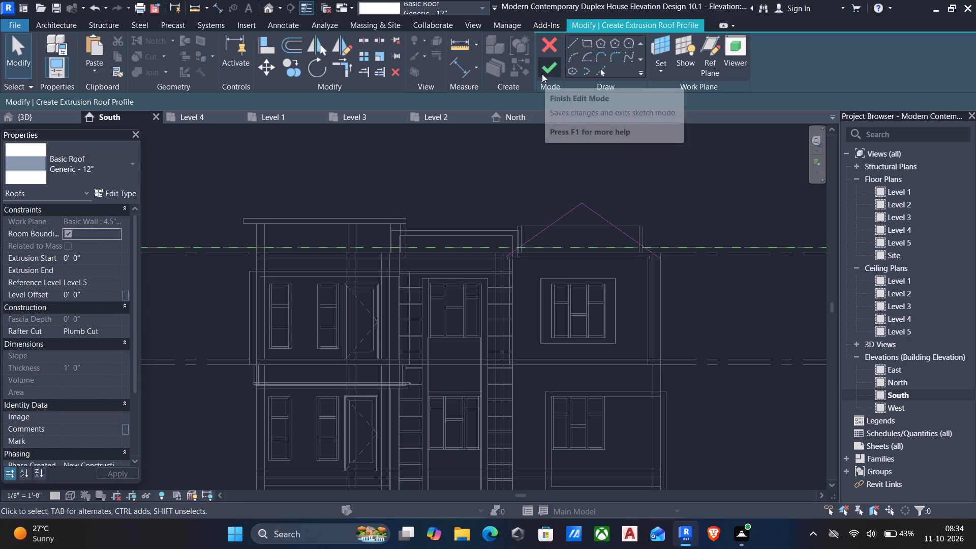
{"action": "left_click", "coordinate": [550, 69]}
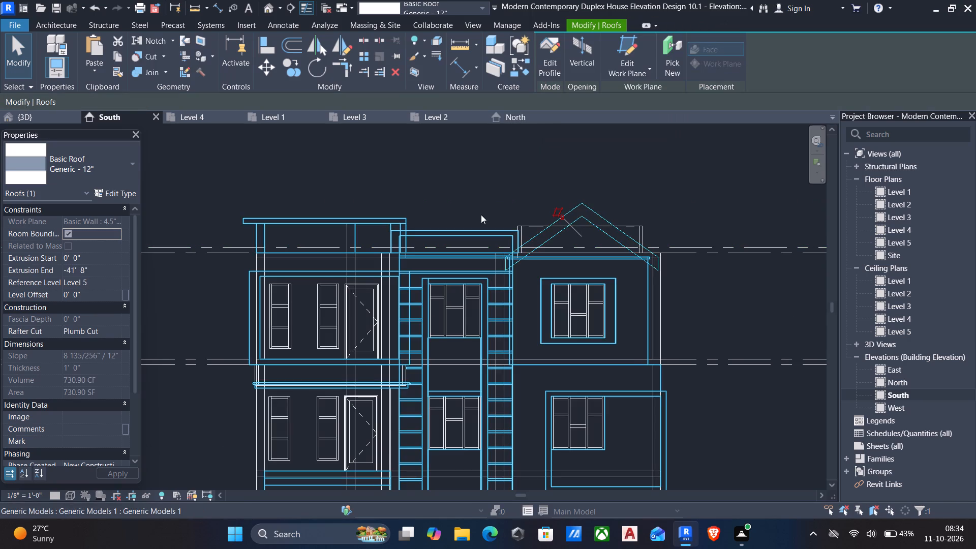
Duplicate the selected roof's Generic - 12" type under the name 6".
{"action": "scroll", "coordinate": [521, 263], "scroll_direction": "up", "scroll_amount": 5}
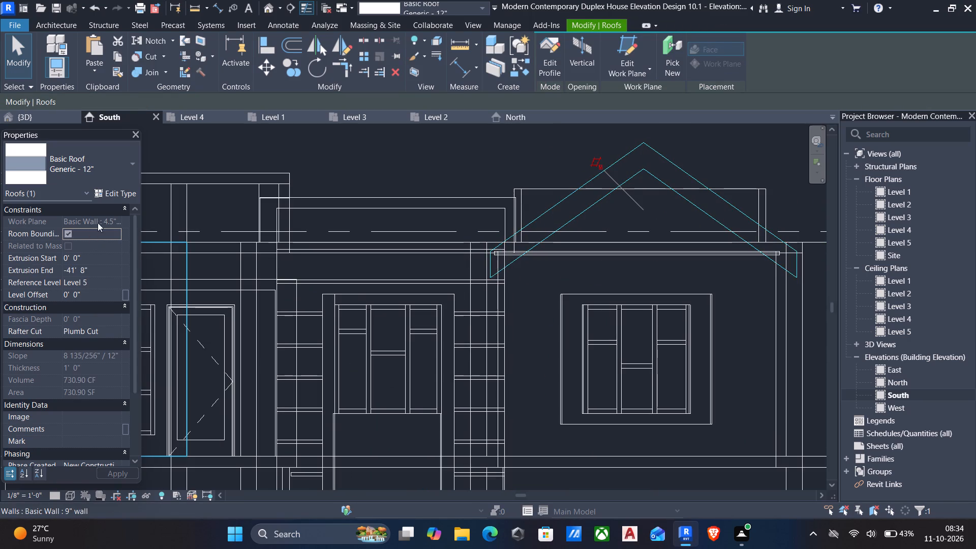
{"action": "left_click", "coordinate": [116, 192]}
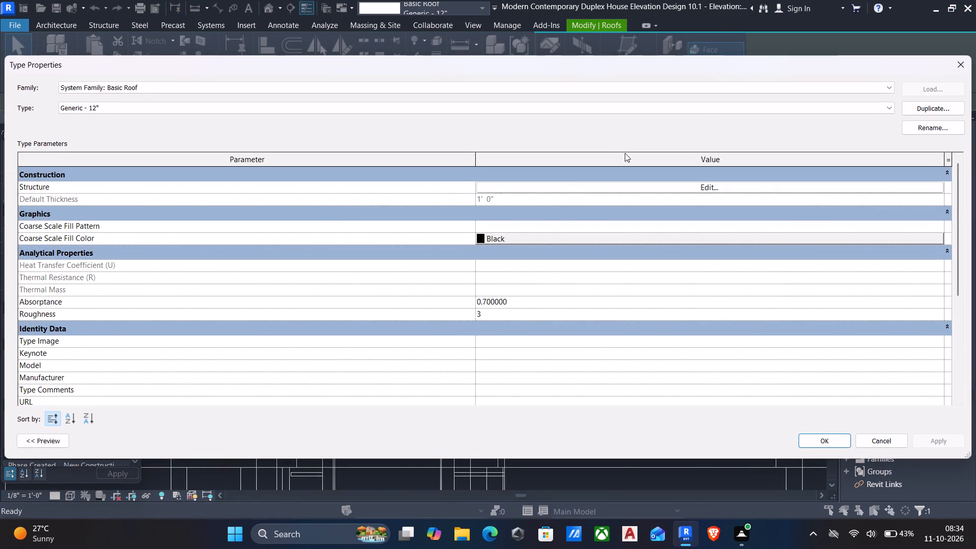
{"action": "left_click", "coordinate": [928, 109]}
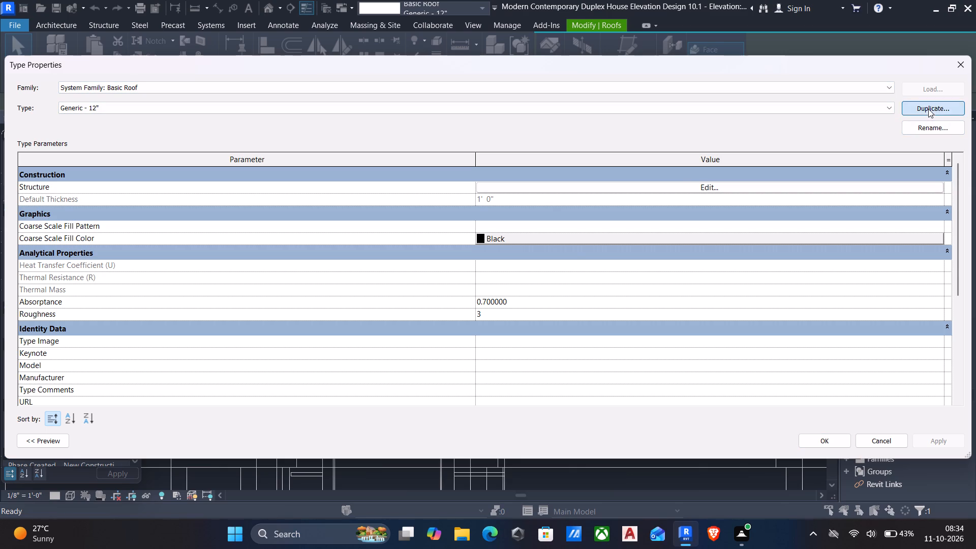
{"action": "key", "text": "BackSpace"}
{"action": "key", "text": "6"}
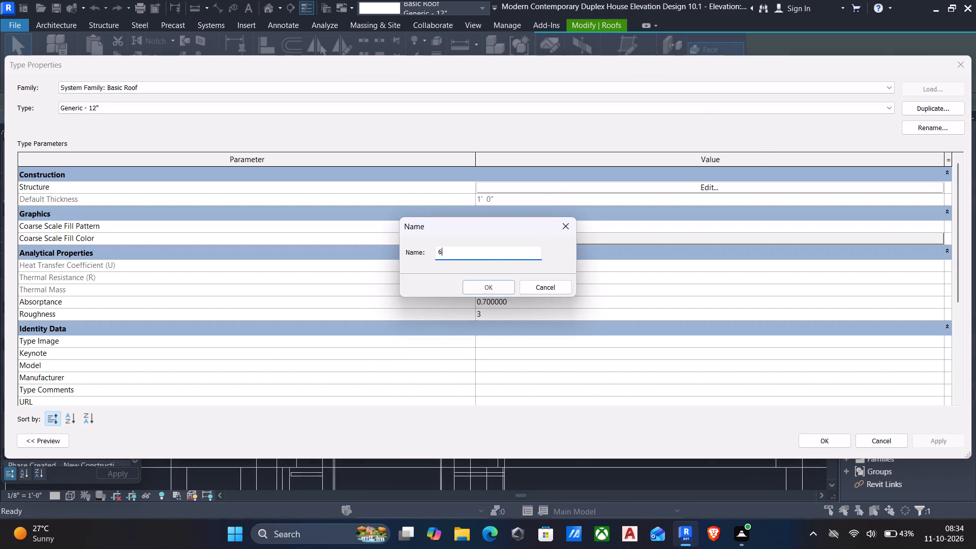
{"action": "key", "text": "shift+quotedbl"}
{"action": "key", "text": "Return"}
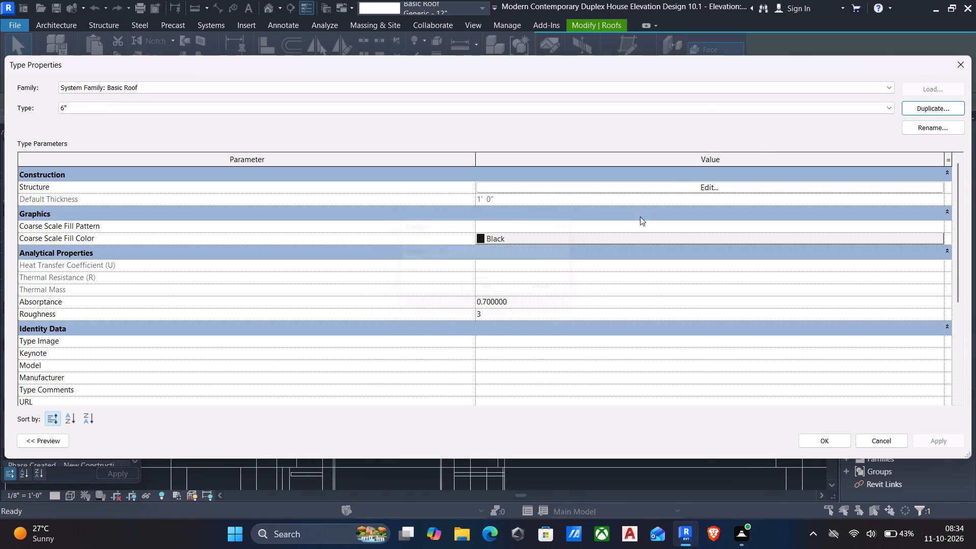
Set the Structure layer thickness of the 6" roof type to 4" and apply the type.
{"action": "left_click", "coordinate": [693, 184]}
{"action": "left_click", "coordinate": [550, 187]}
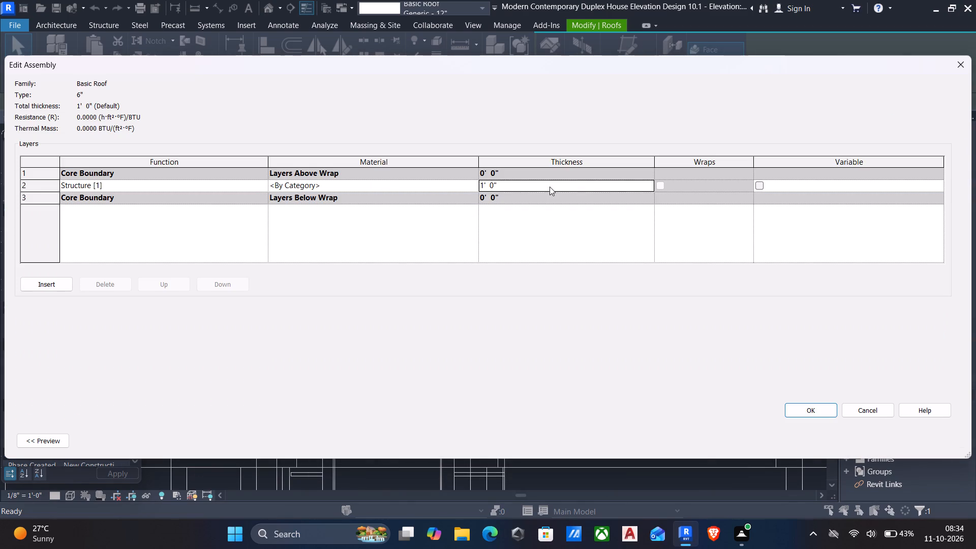
{"action": "type", "text": "4\""}
{"action": "key", "text": "Return"}
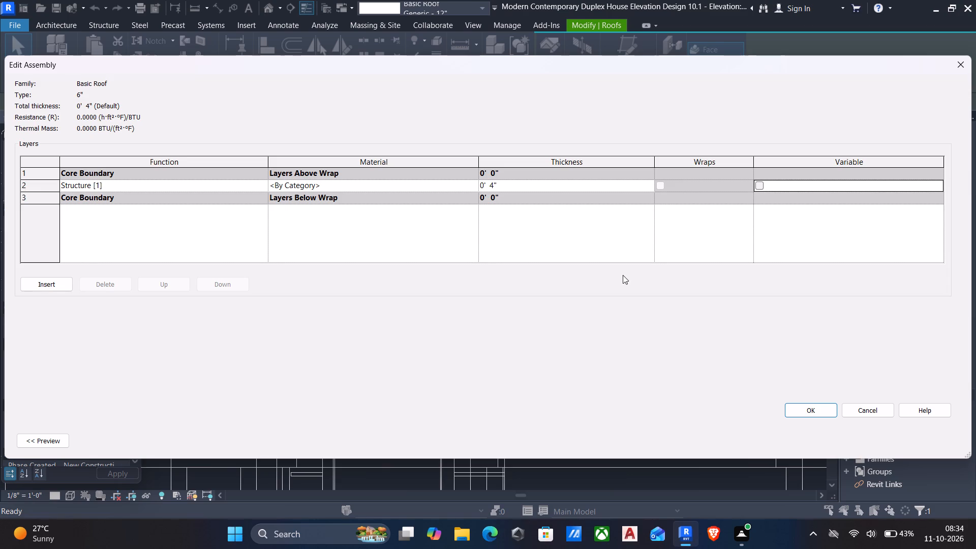
{"action": "left_click", "coordinate": [795, 407]}
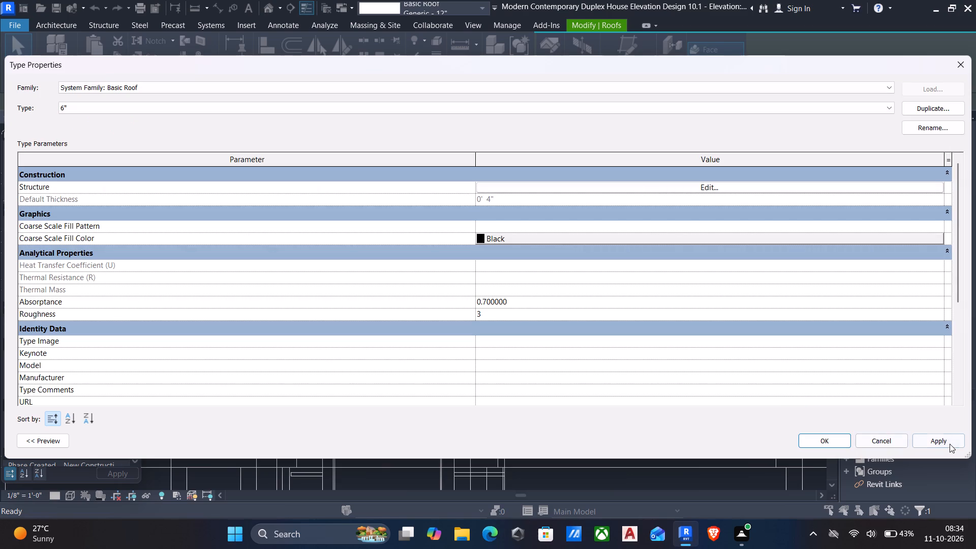
{"action": "left_click", "coordinate": [944, 442]}
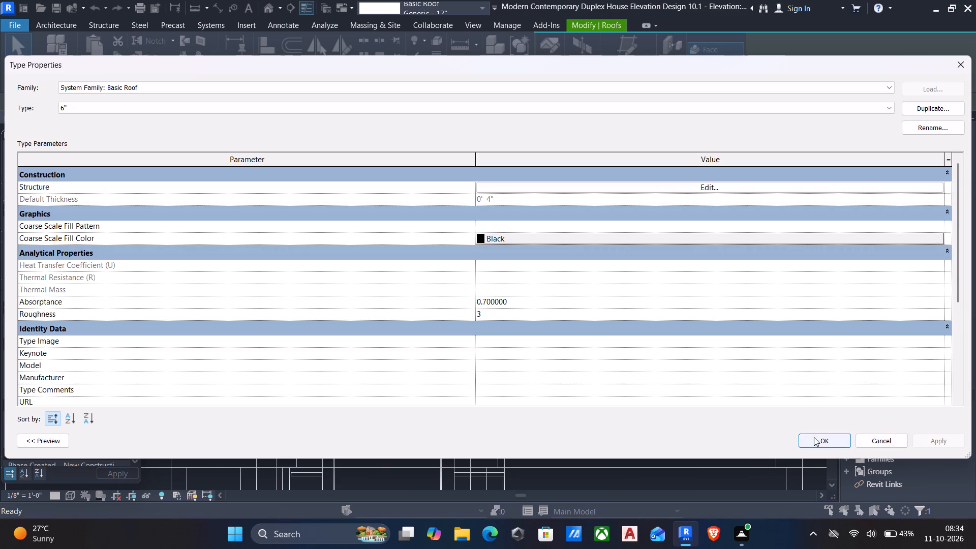
{"action": "left_click", "coordinate": [825, 442]}
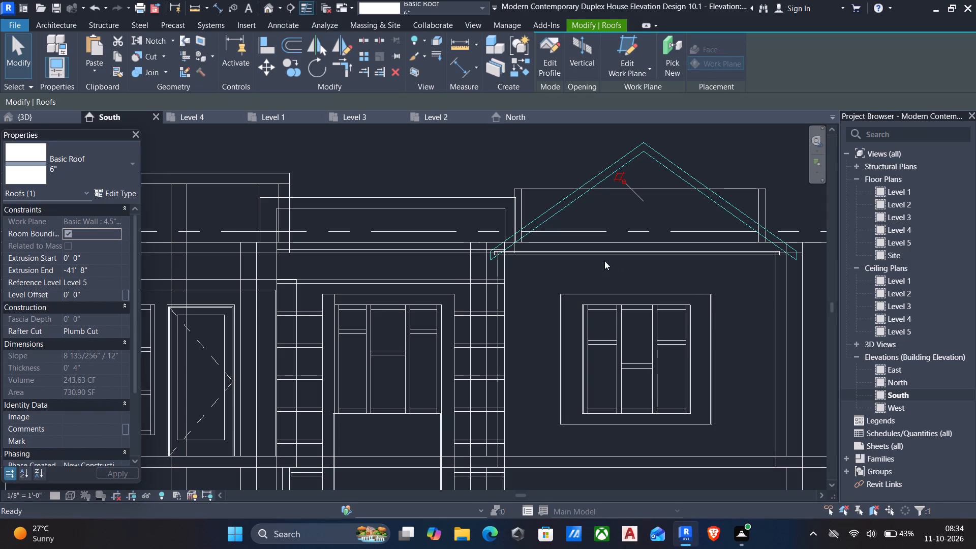
{"action": "key", "text": "Escape"}
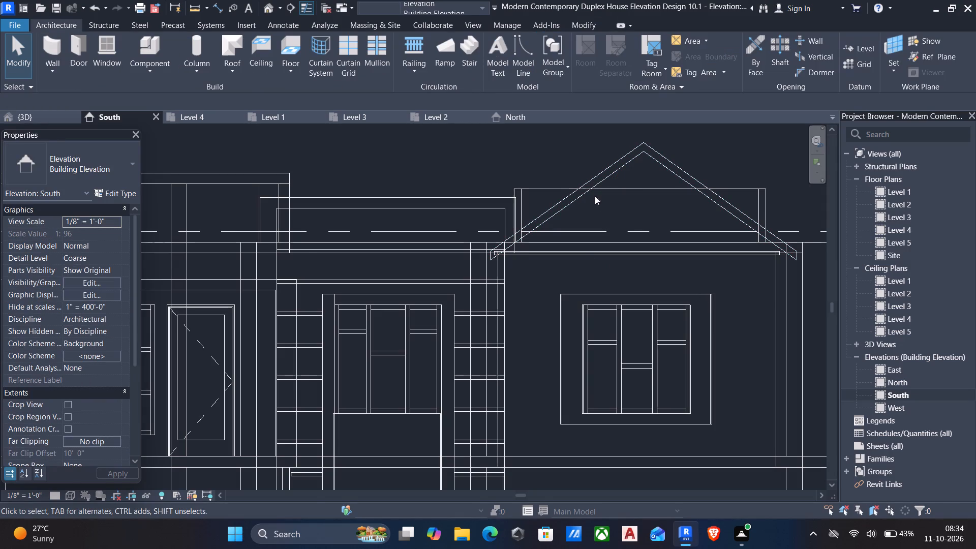
Examine the gable roof from the front in the 3D view, checking how it sits over the rooftop walls.
{"action": "scroll", "coordinate": [592, 203], "scroll_direction": "down", "scroll_amount": 5}
{"action": "scroll", "coordinate": [520, 311], "scroll_direction": "down", "scroll_amount": 5}
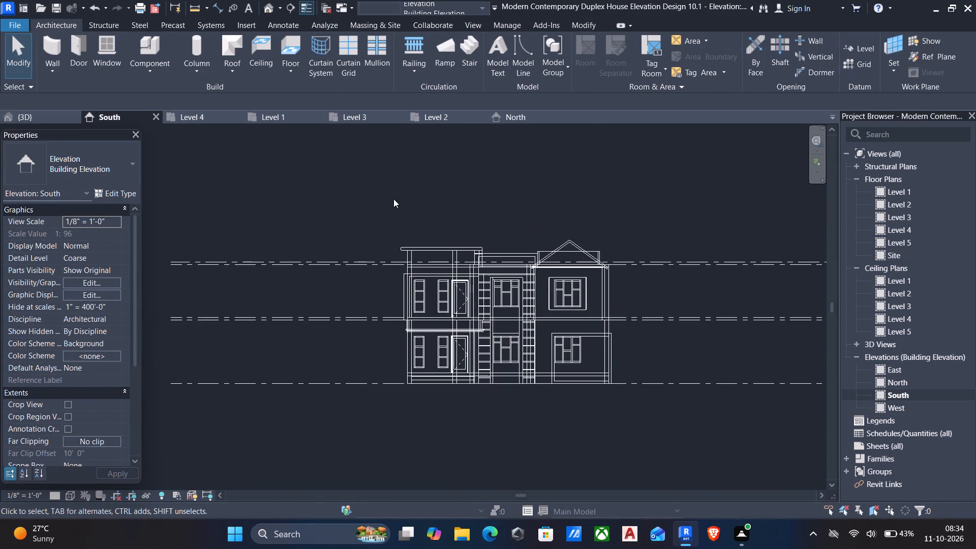
{"action": "left_click", "coordinate": [270, 6]}
{"action": "scroll", "coordinate": [552, 281], "scroll_direction": "down", "scroll_amount": 9}
{"action": "middle_click_drag", "start_coordinate": [553, 303], "coordinate": [493, 196], "text": "shift"}
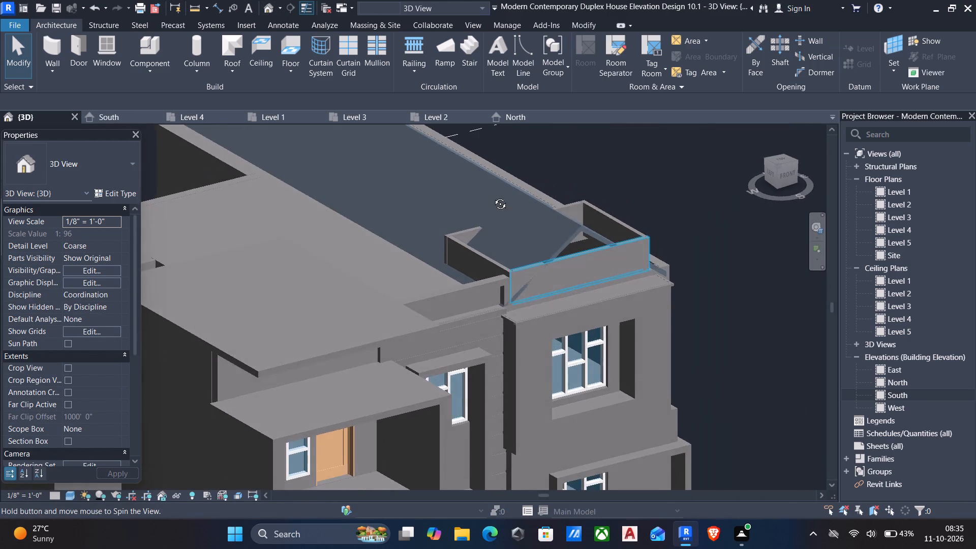
{"action": "middle_click_drag", "start_coordinate": [493, 196], "coordinate": [426, 125], "text": "shift"}
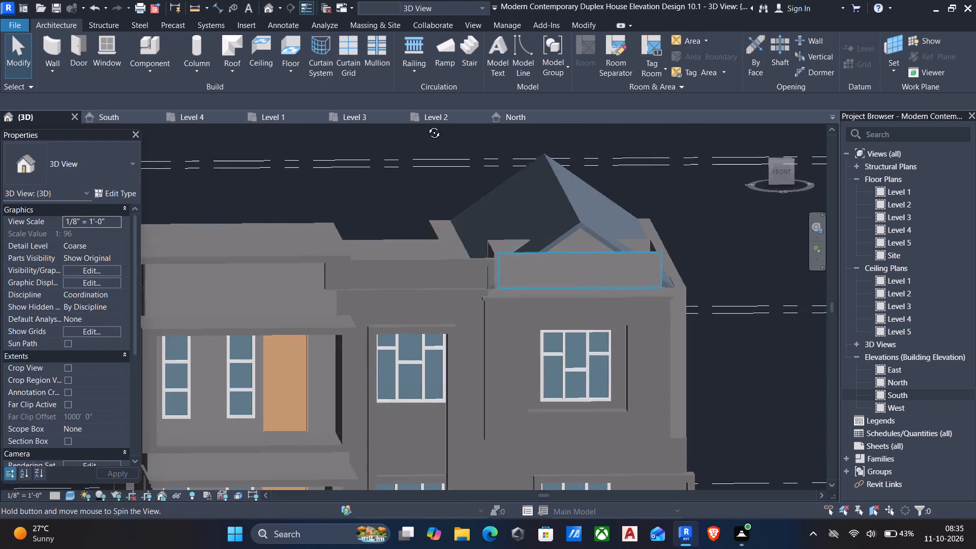
{"action": "middle_click_drag", "start_coordinate": [426, 125], "coordinate": [410, 120], "text": "shift"}
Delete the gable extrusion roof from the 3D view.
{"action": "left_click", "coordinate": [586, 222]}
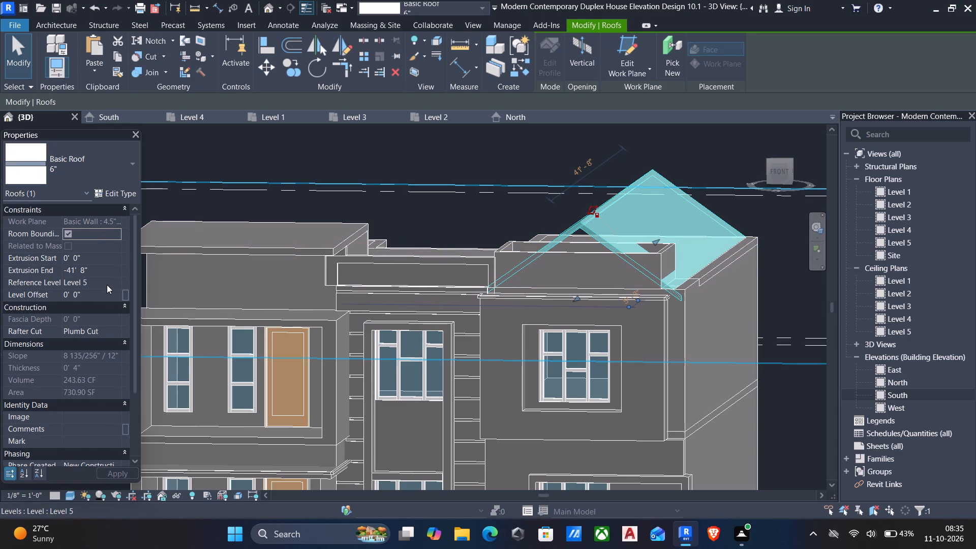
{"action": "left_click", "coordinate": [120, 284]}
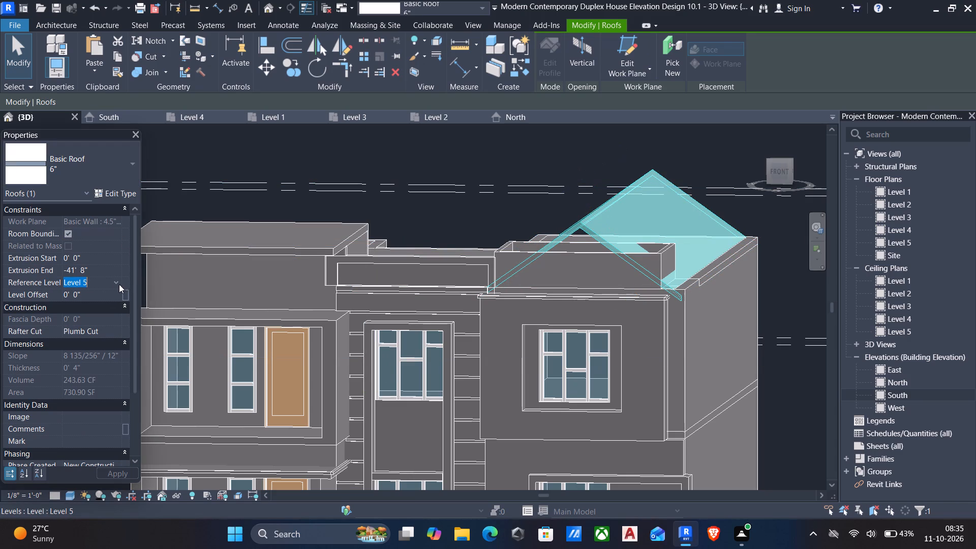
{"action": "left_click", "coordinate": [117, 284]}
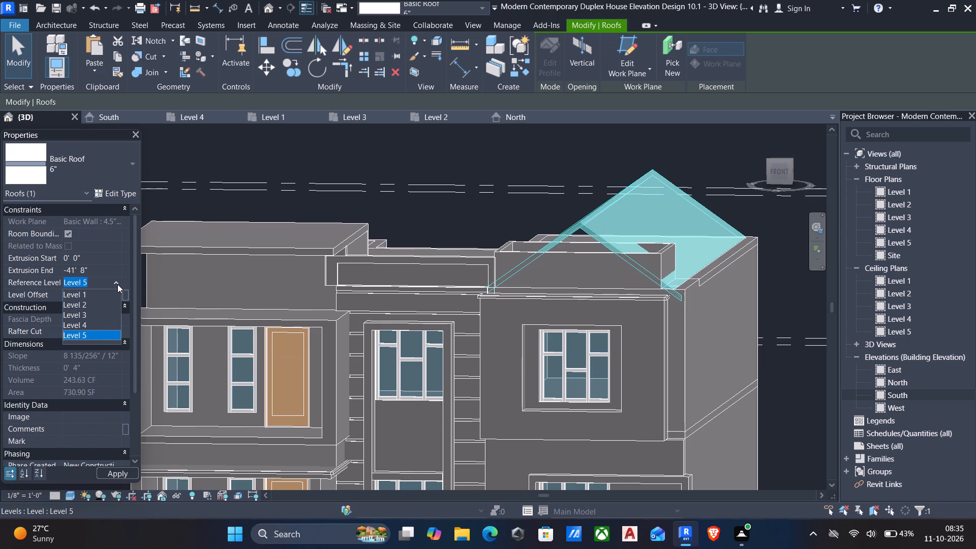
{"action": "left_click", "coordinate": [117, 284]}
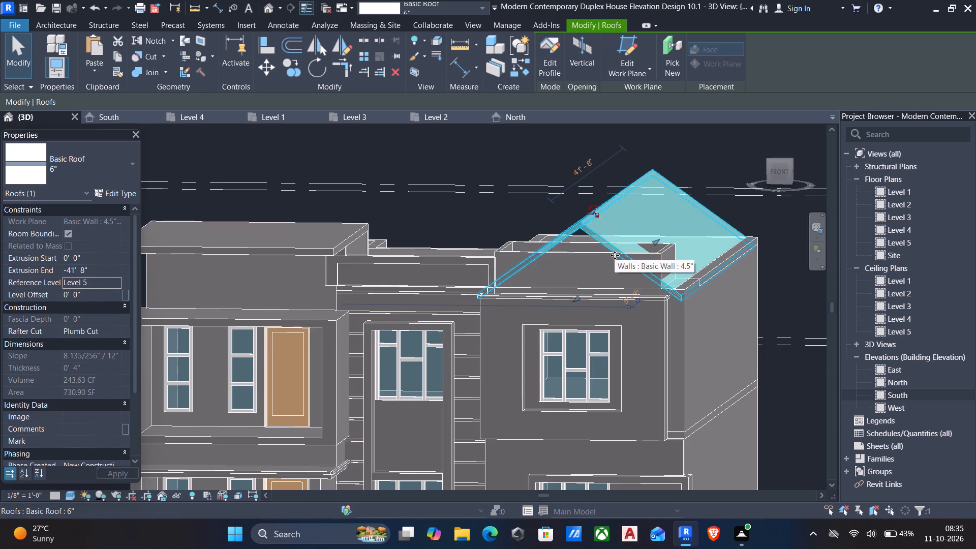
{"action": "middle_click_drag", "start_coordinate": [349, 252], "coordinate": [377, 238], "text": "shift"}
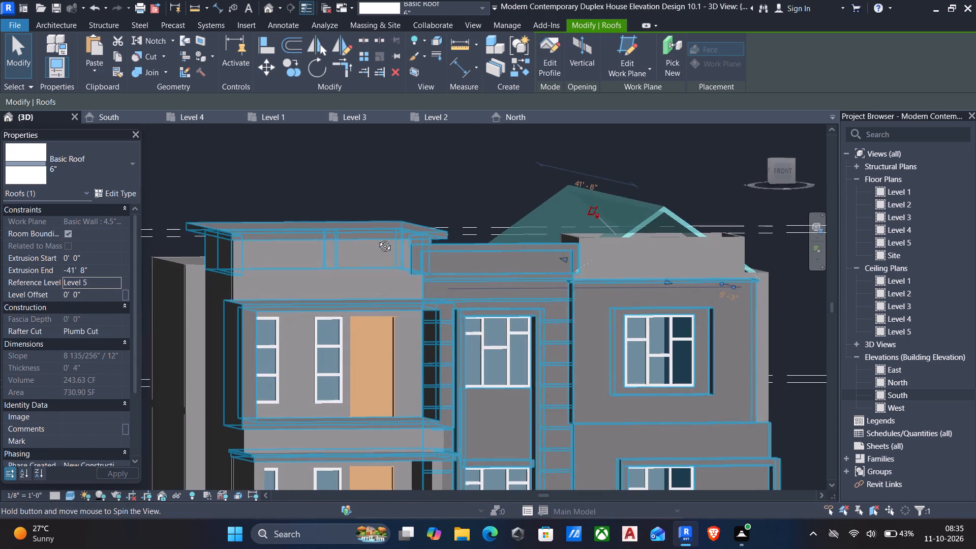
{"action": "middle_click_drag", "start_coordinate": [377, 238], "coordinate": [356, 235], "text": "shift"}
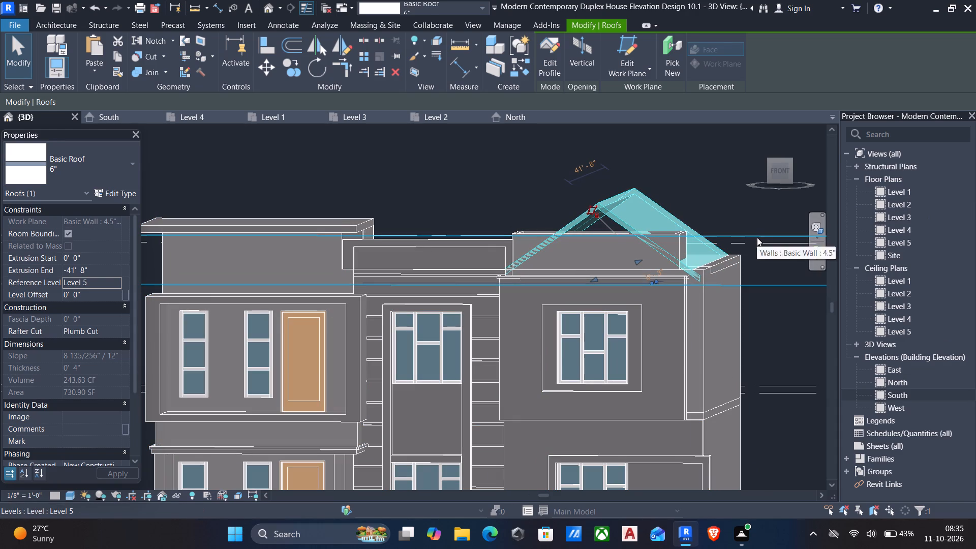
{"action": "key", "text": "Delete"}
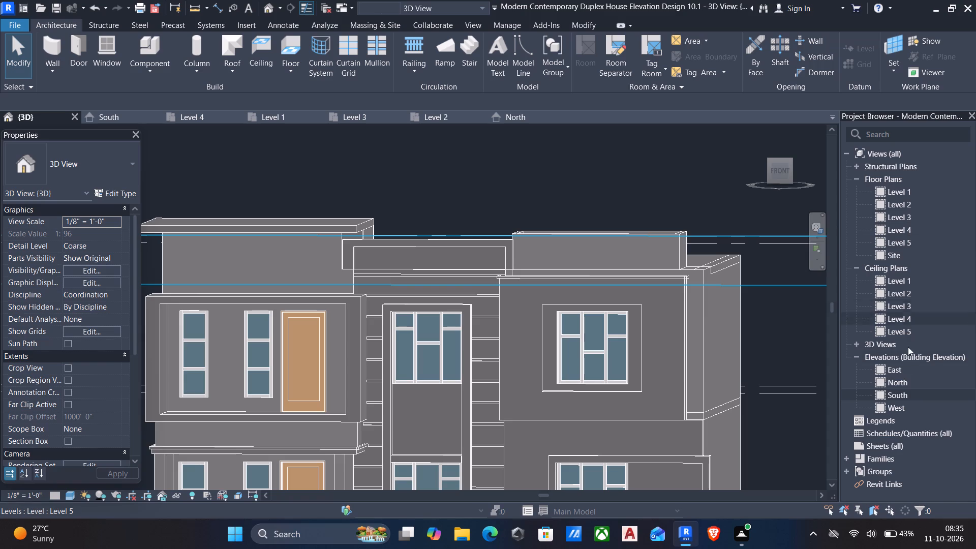
In the South elevation, create a level similar to Level 5 at 25' 0", aligned with the rooftop 4.5" wall's top edge.
{"action": "double_click", "coordinate": [910, 391]}
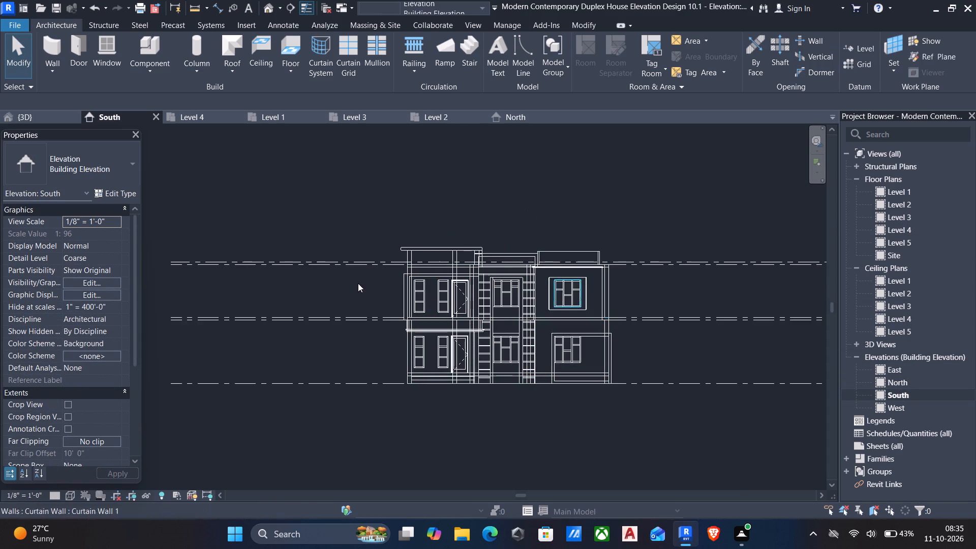
{"action": "left_click", "coordinate": [288, 259]}
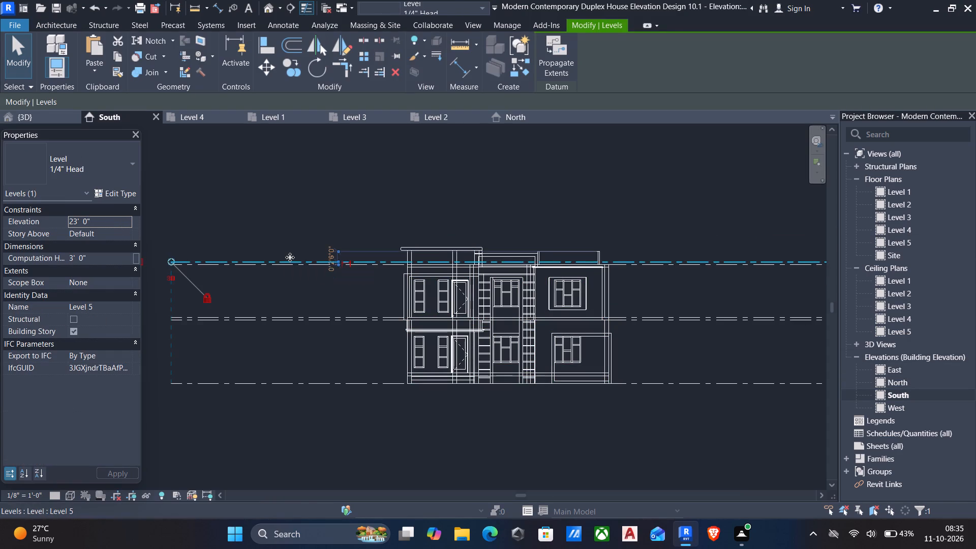
{"action": "type", "text": "cs"}
{"action": "scroll", "coordinate": [565, 257], "scroll_direction": "up", "scroll_amount": 6}
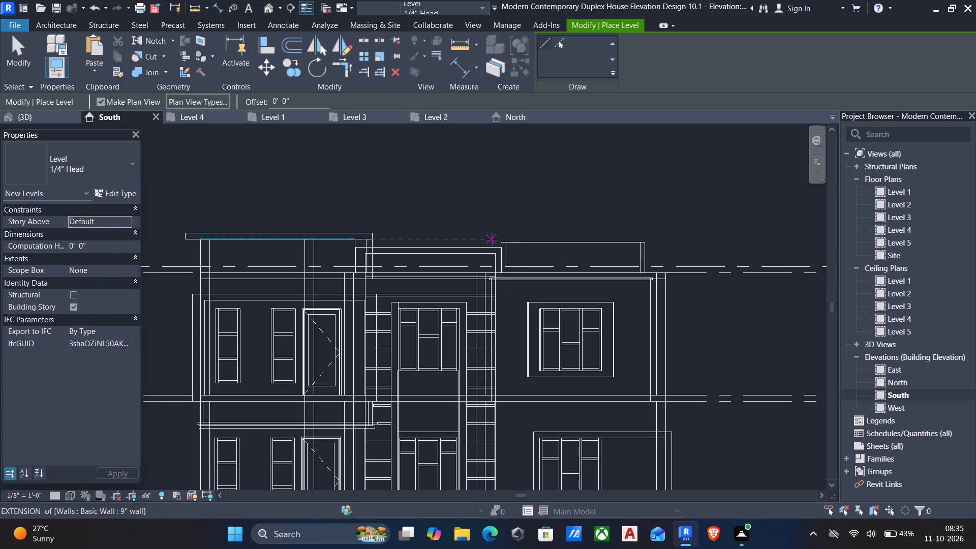
{"action": "left_click", "coordinate": [500, 241]}
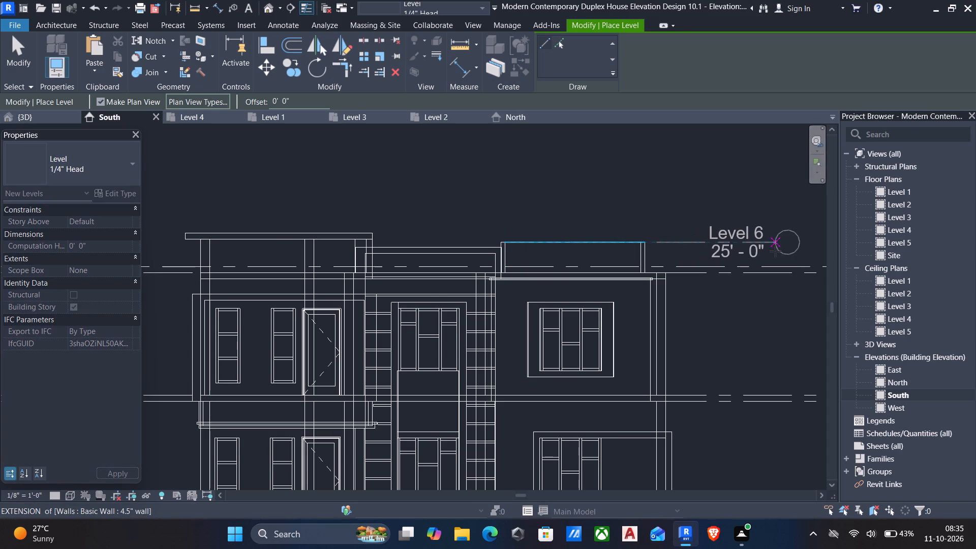
{"action": "left_click", "coordinate": [775, 251]}
{"action": "key", "text": "Escape"}
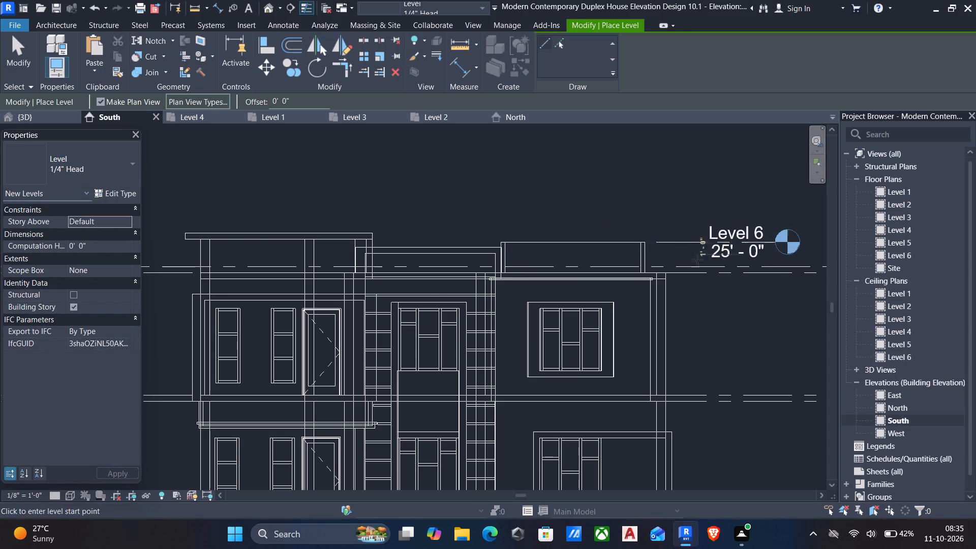
{"action": "key", "text": "Escape"}
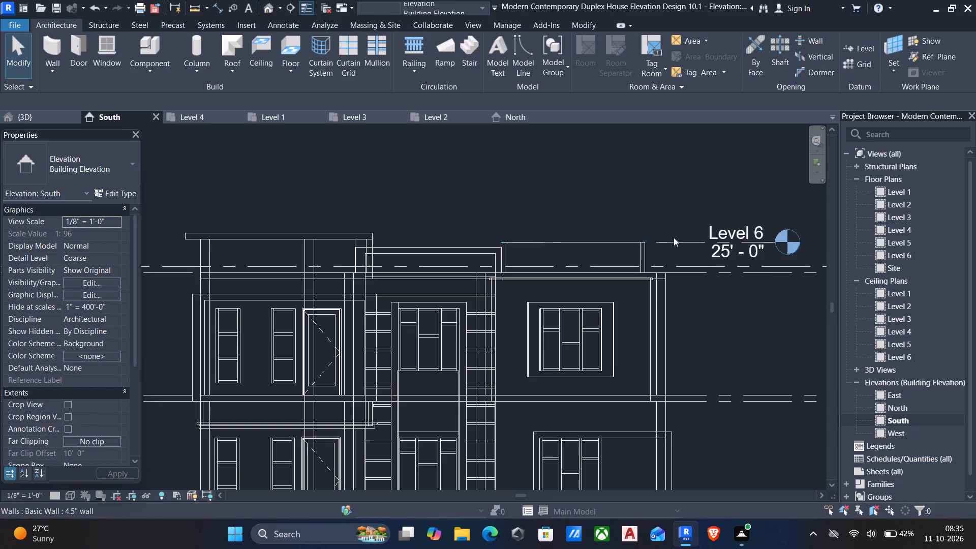
Stretch the 25' 0" level line (Level 6) westward across the whole house and past its far side.
{"action": "left_click", "coordinate": [682, 238]}
{"action": "scroll", "coordinate": [400, 272], "scroll_direction": "down", "scroll_amount": 7}
{"action": "middle_click_drag", "start_coordinate": [413, 290], "coordinate": [490, 277]}
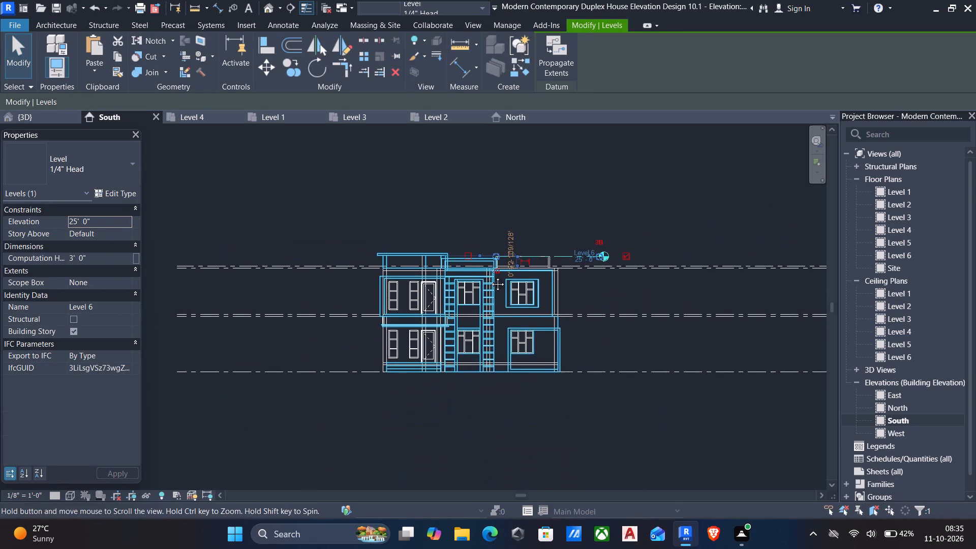
{"action": "middle_click_drag", "start_coordinate": [490, 277], "coordinate": [489, 277]}
{"action": "scroll", "coordinate": [554, 278], "scroll_direction": "up", "scroll_amount": 6}
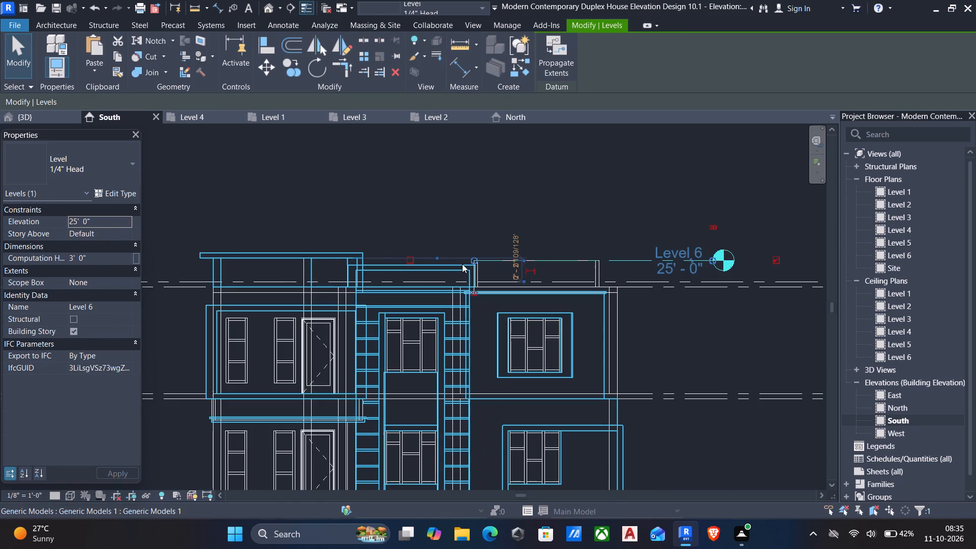
{"action": "left_click_drag", "start_coordinate": [469, 260], "coordinate": [456, 259]}
{"action": "middle_click_drag", "start_coordinate": [421, 267], "coordinate": [557, 254]}
{"action": "middle_click_drag", "start_coordinate": [453, 259], "coordinate": [456, 259]}
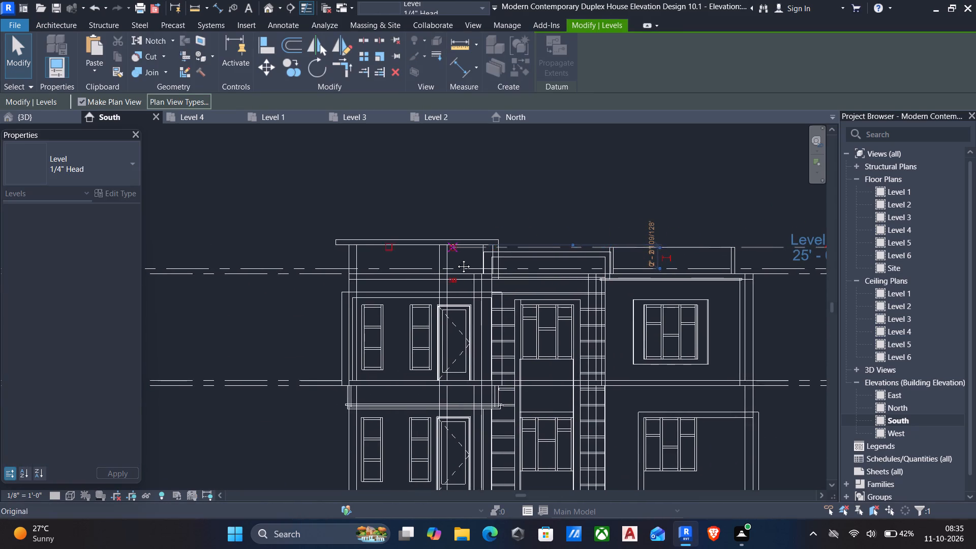
{"action": "middle_click_drag", "start_coordinate": [456, 259], "coordinate": [636, 257]}
{"action": "left_click_drag", "start_coordinate": [456, 259], "coordinate": [483, 239]}
{"action": "middle_click_drag", "start_coordinate": [403, 246], "coordinate": [481, 242]}
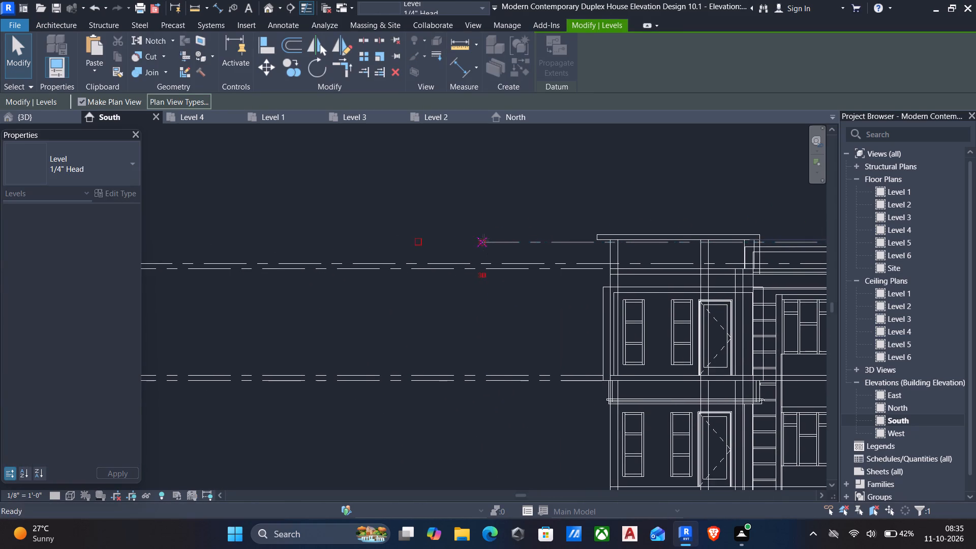
{"action": "left_click_drag", "start_coordinate": [483, 239], "coordinate": [236, 230]}
{"action": "scroll", "coordinate": [309, 255], "scroll_direction": "down", "scroll_amount": 7}
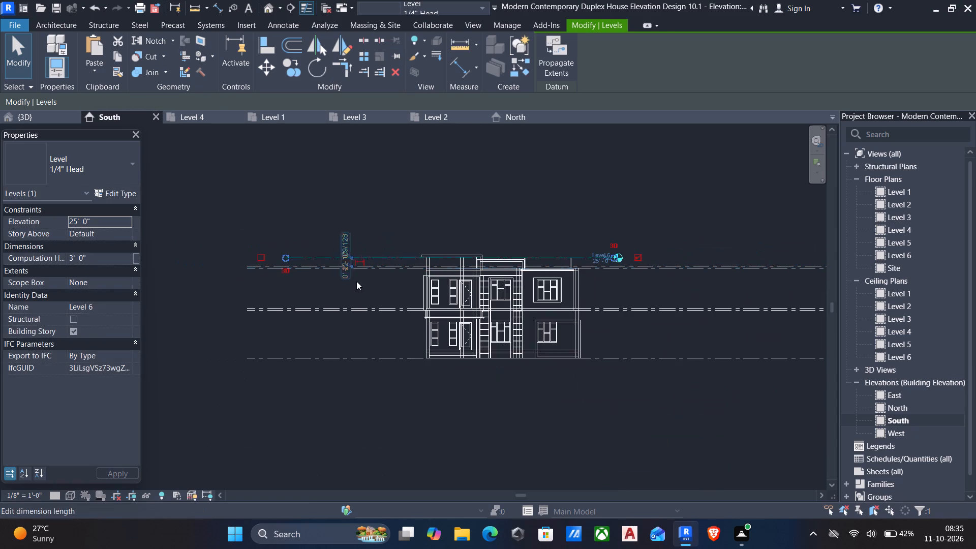
{"action": "key", "text": "Escape"}
{"action": "scroll", "coordinate": [585, 236], "scroll_direction": "up", "scroll_amount": 6}
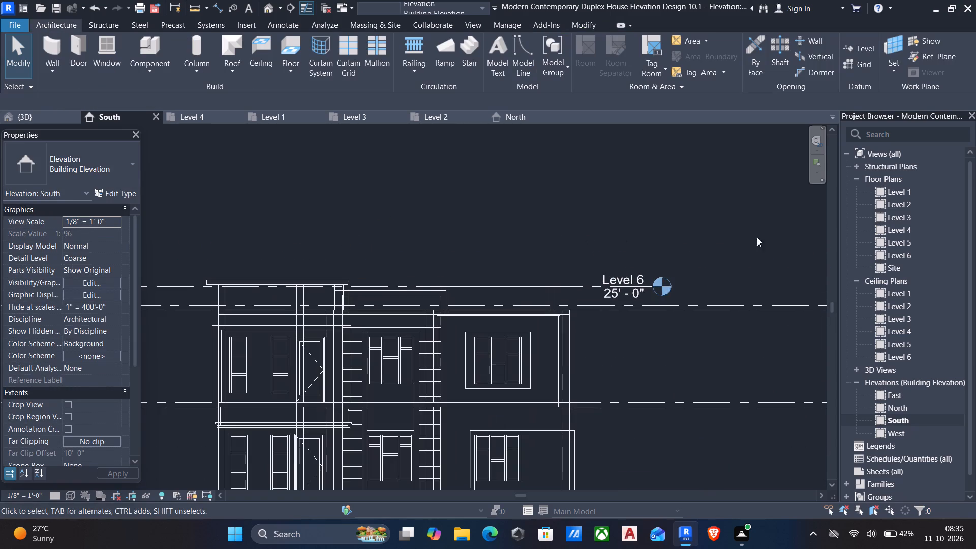
Open the Level 6 floor plan and set its underlay base level to Level 4.
{"action": "double_click", "coordinate": [906, 254]}
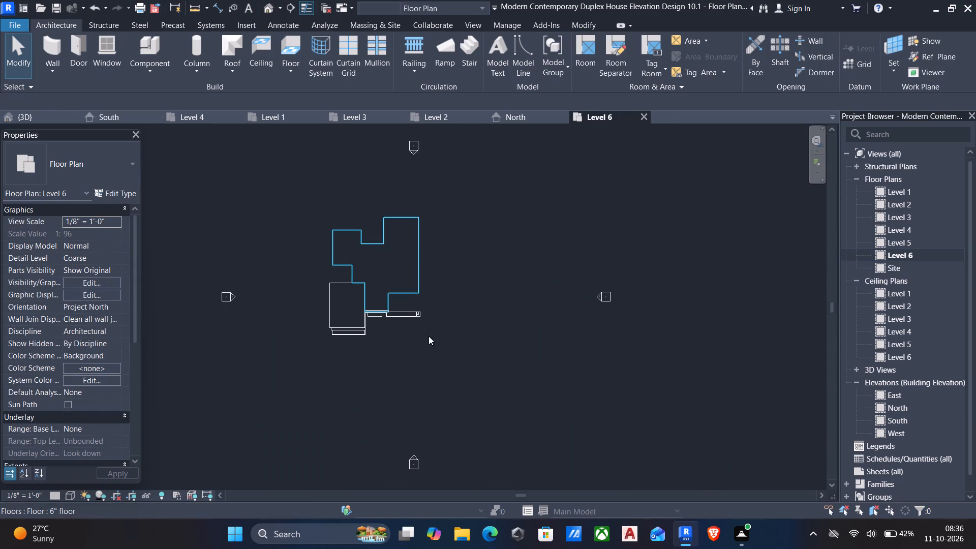
{"action": "scroll", "coordinate": [377, 309], "scroll_direction": "up", "scroll_amount": 6}
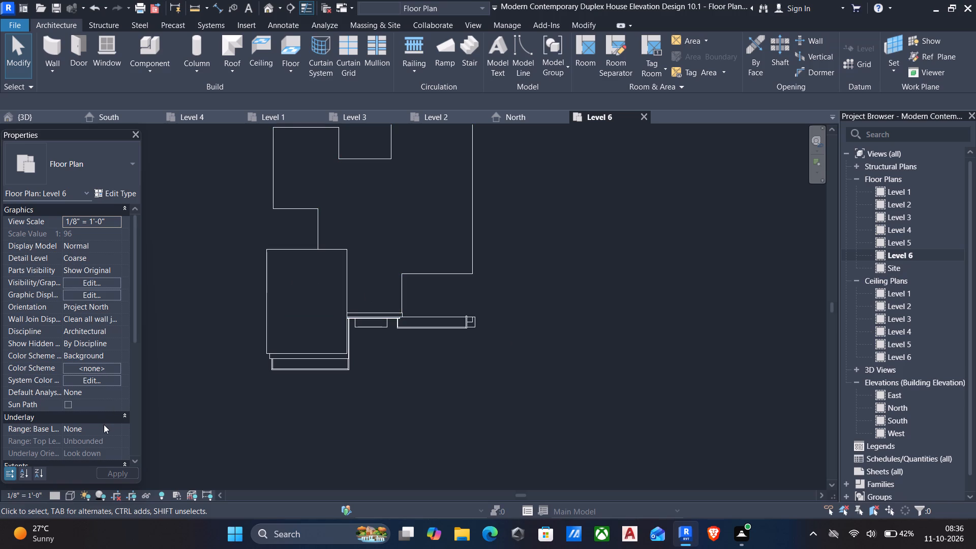
{"action": "left_click", "coordinate": [117, 429]}
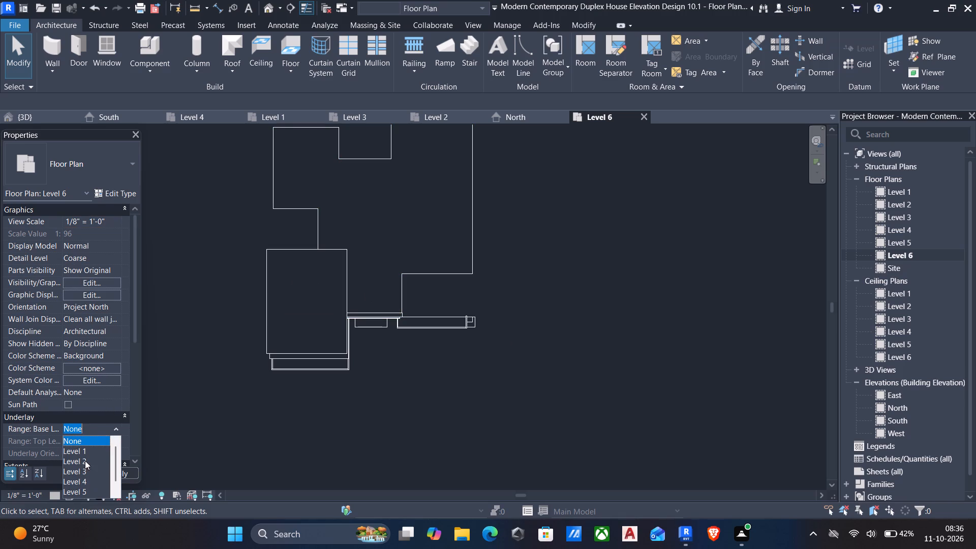
{"action": "left_click", "coordinate": [84, 461]}
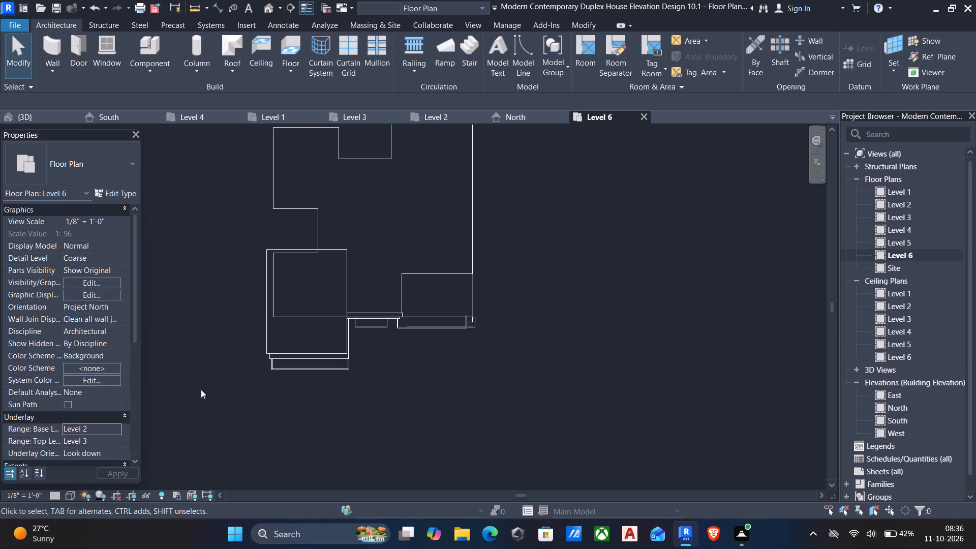
{"action": "left_click", "coordinate": [114, 430]}
{"action": "left_click", "coordinate": [76, 482]}
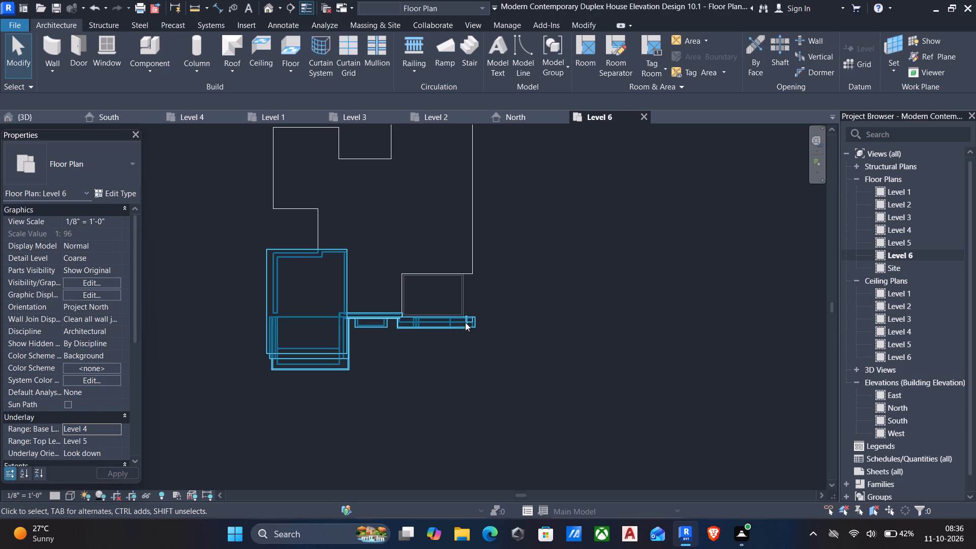
{"action": "scroll", "coordinate": [461, 302], "scroll_direction": "up", "scroll_amount": 6}
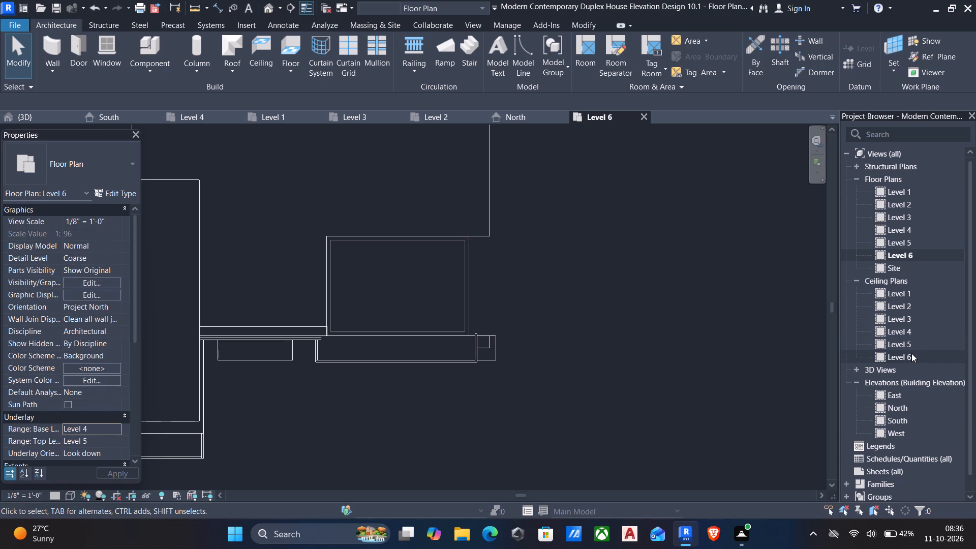
In the South elevation, start a Roof by Extrusion on the rooftop 4.5" wall's plane, with Level 6 as reference level and 0' 0" offset.
{"action": "double_click", "coordinate": [912, 418]}
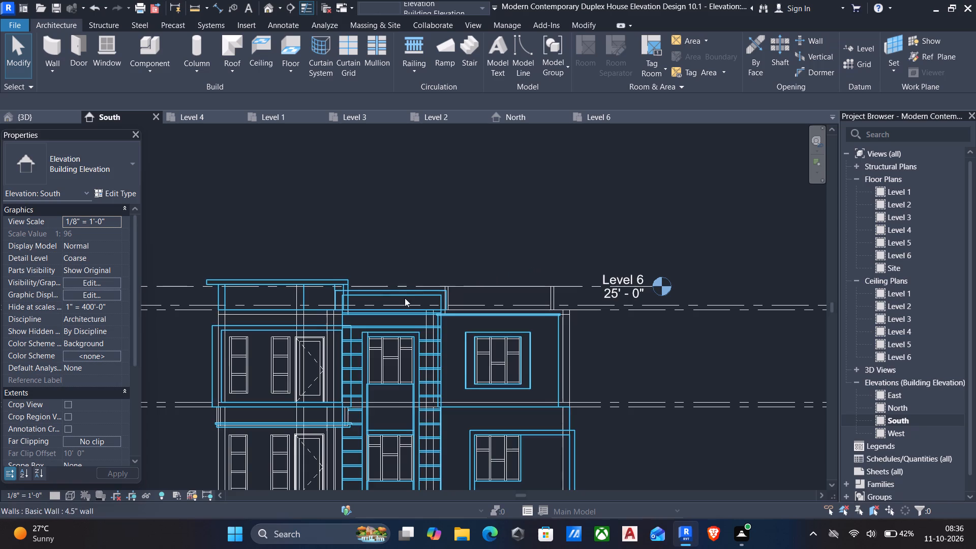
{"action": "scroll", "coordinate": [447, 310], "scroll_direction": "up", "scroll_amount": 6}
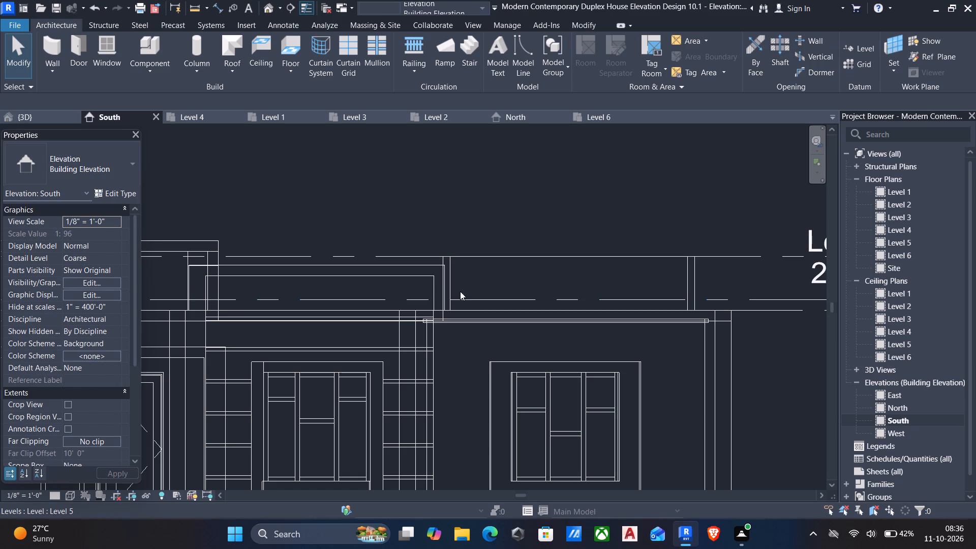
{"action": "left_click", "coordinate": [238, 73]}
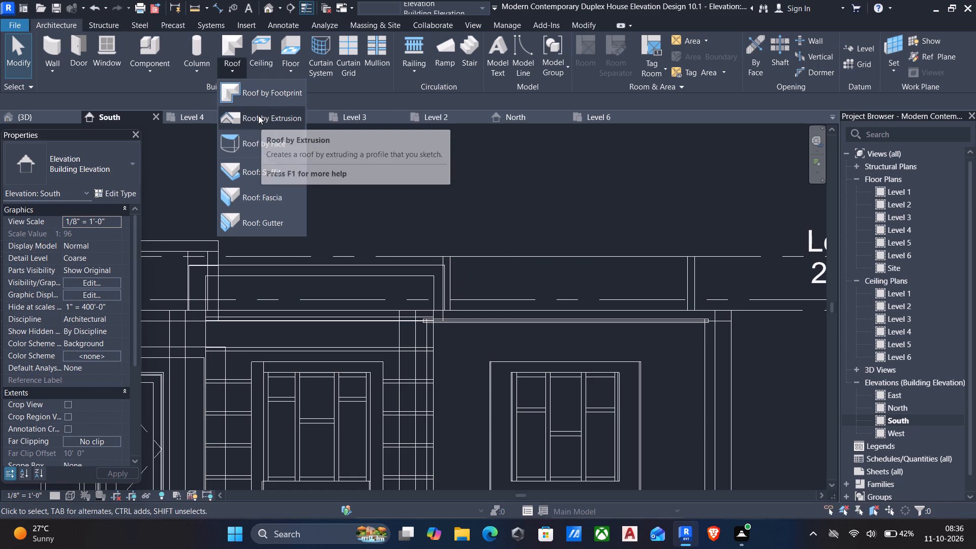
{"action": "left_click", "coordinate": [258, 115]}
{"action": "left_click", "coordinate": [460, 333]}
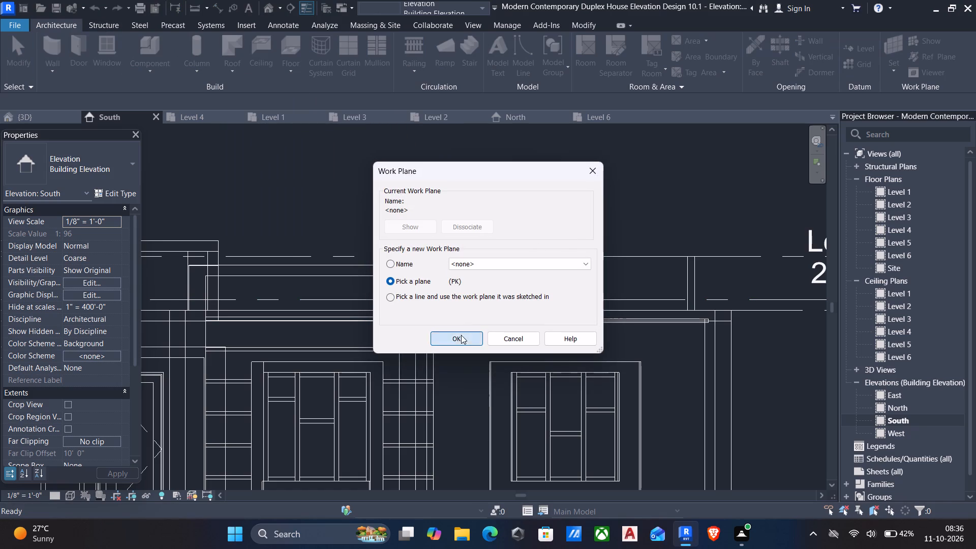
{"action": "left_click", "coordinate": [546, 260]}
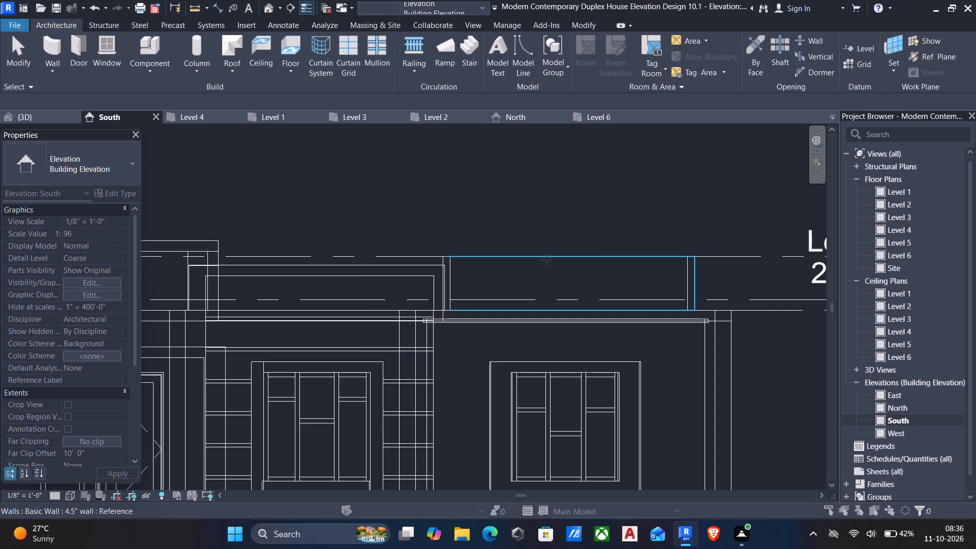
{"action": "left_click", "coordinate": [509, 289]}
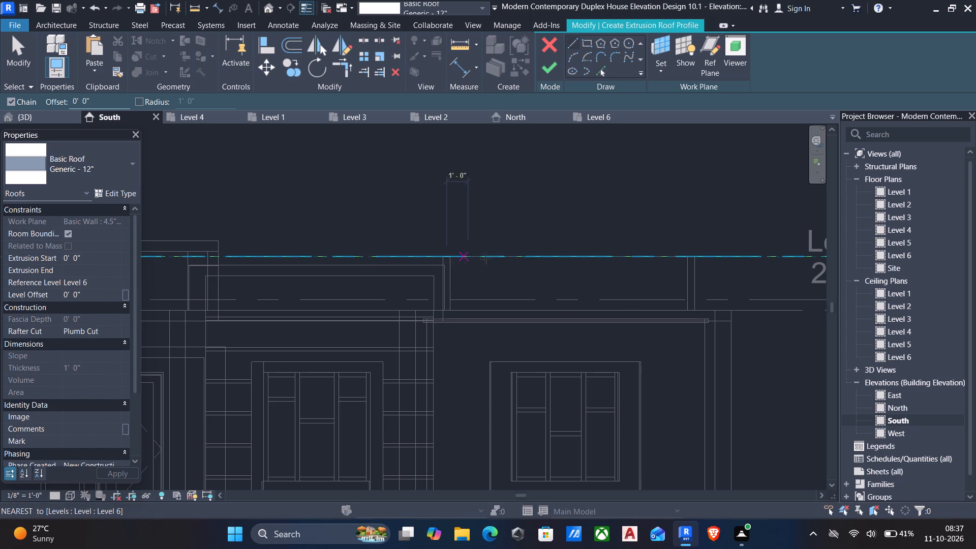
Sketch a vertical line 3' 0" up from the midpoint of the rooftop wall's top edge.
{"action": "left_click", "coordinate": [564, 258]}
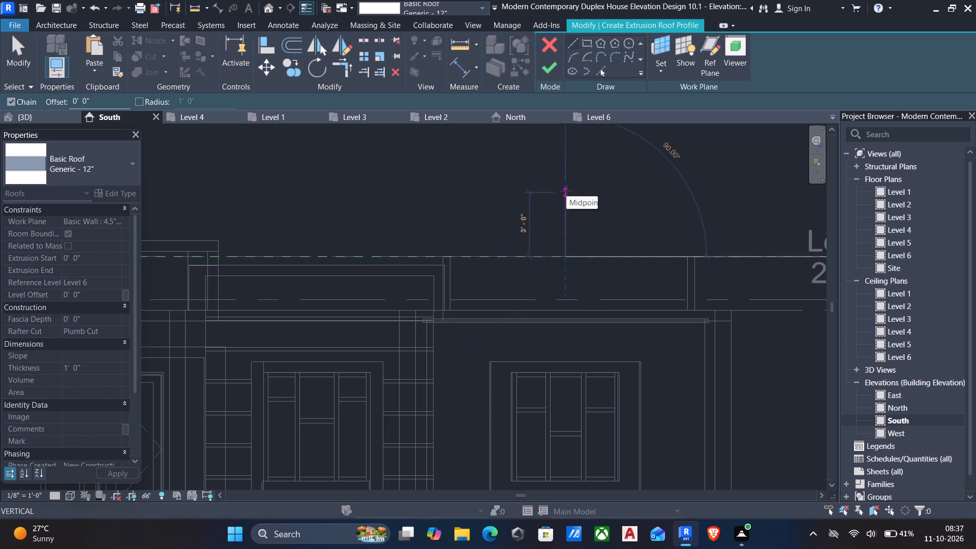
{"action": "left_click", "coordinate": [566, 191]}
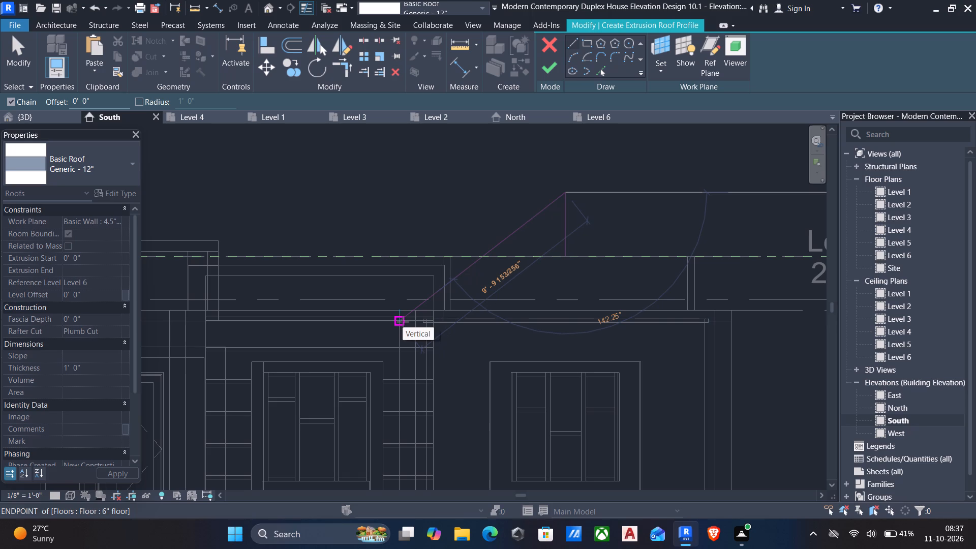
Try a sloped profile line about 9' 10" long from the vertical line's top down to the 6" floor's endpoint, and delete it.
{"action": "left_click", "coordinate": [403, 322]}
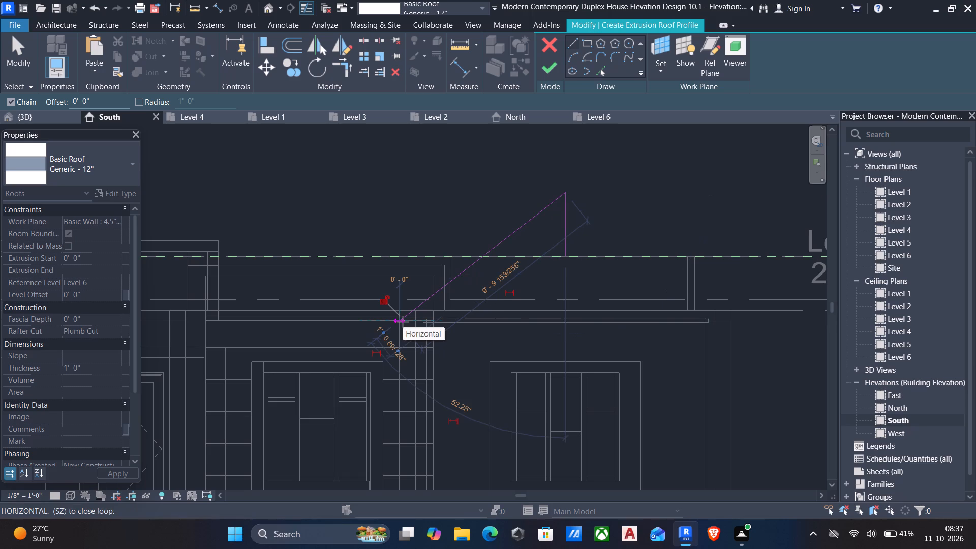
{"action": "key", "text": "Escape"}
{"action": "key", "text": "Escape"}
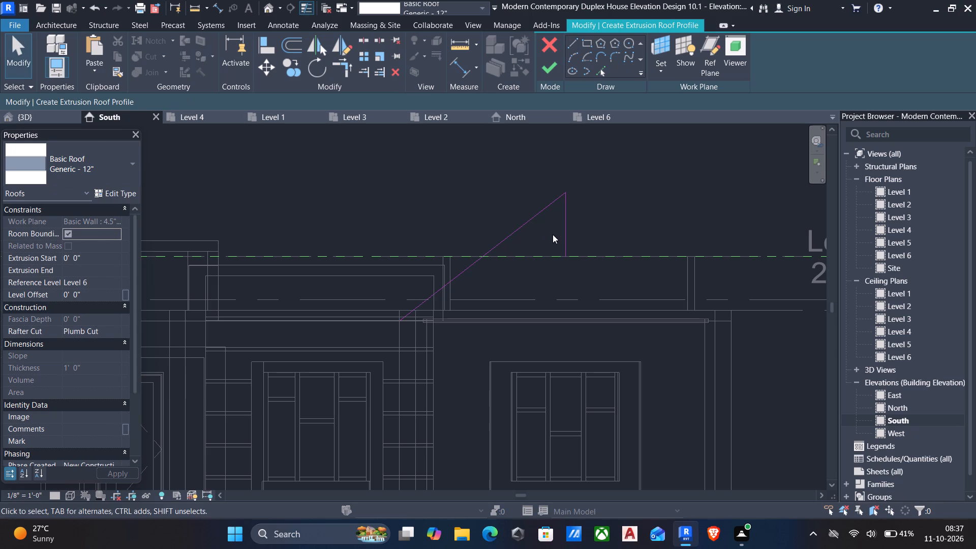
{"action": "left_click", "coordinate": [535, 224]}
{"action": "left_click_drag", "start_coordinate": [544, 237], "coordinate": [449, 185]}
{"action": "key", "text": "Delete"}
Lengthen the vertical centre line upward to 4' 0".
{"action": "left_click", "coordinate": [565, 216]}
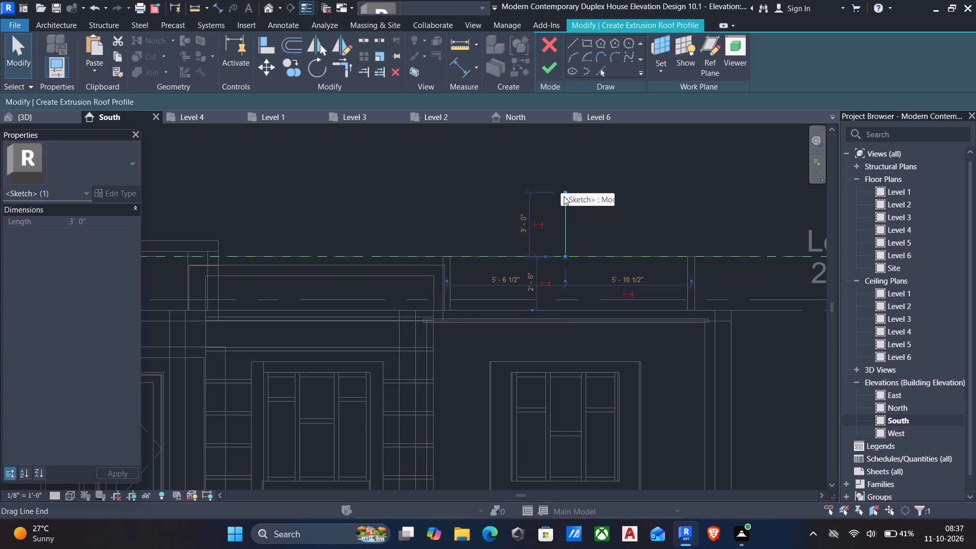
{"action": "left_click_drag", "start_coordinate": [564, 193], "coordinate": [564, 171]}
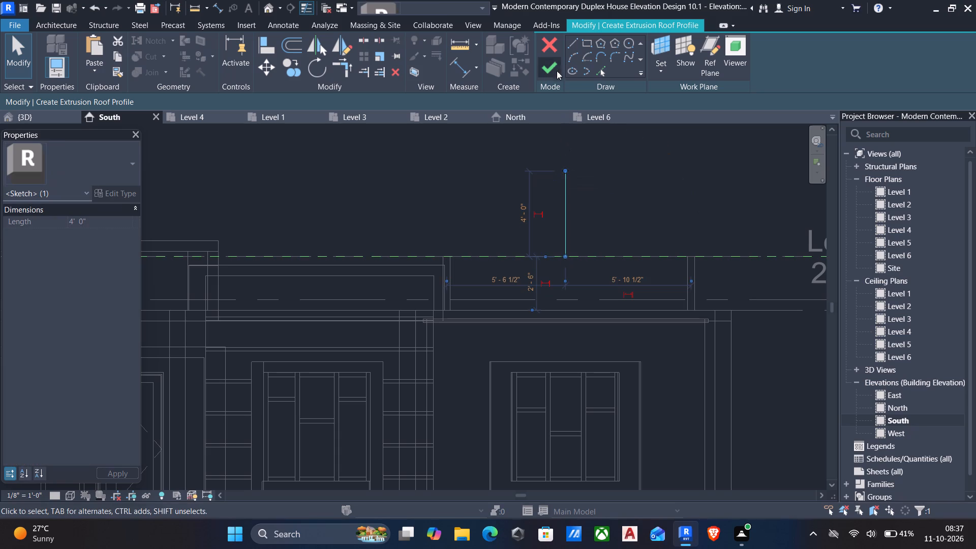
Sketch a sloped roof line about 10' 0" long from the vertical line's top down westward to the generic model's edge below the rooftop wall.
{"action": "left_click", "coordinate": [574, 44]}
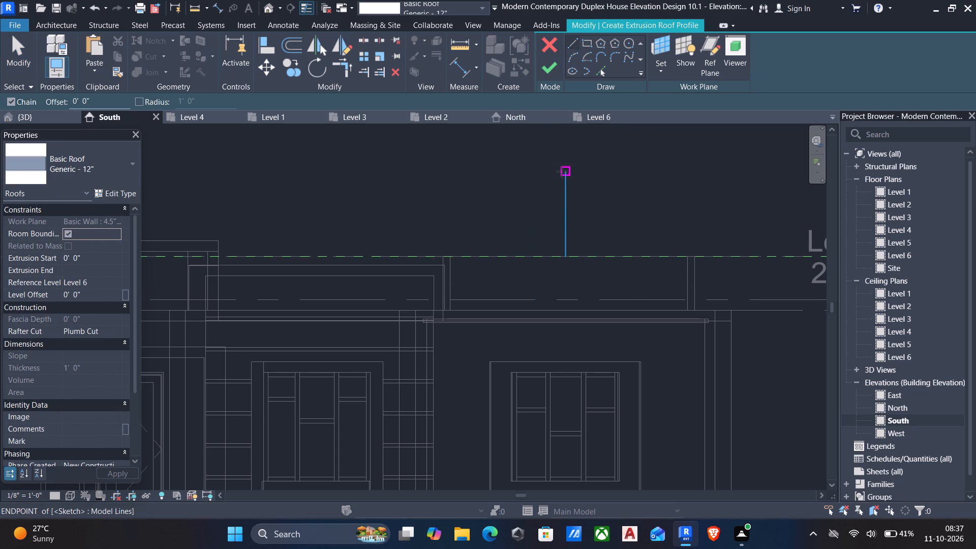
{"action": "left_click", "coordinate": [565, 171]}
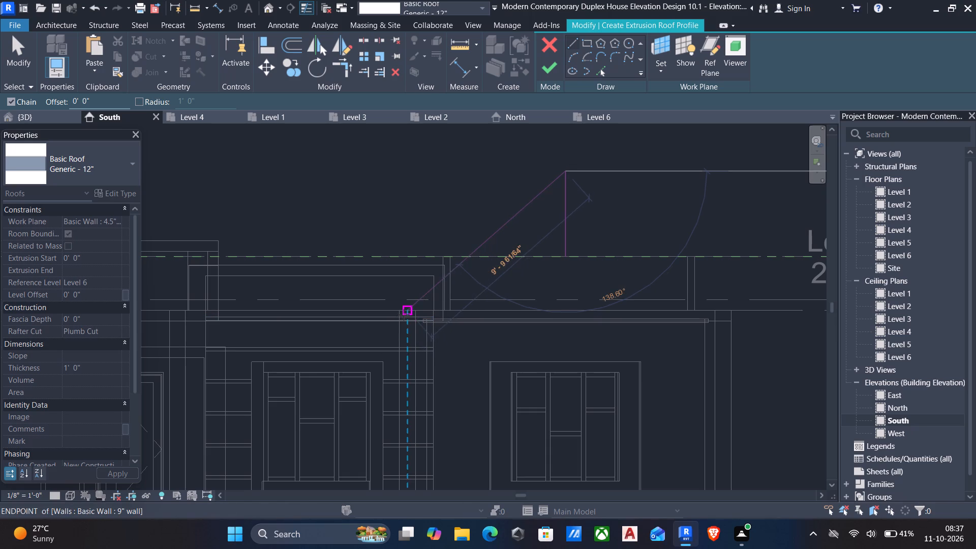
{"action": "scroll", "coordinate": [416, 318], "scroll_direction": "up", "scroll_amount": 5}
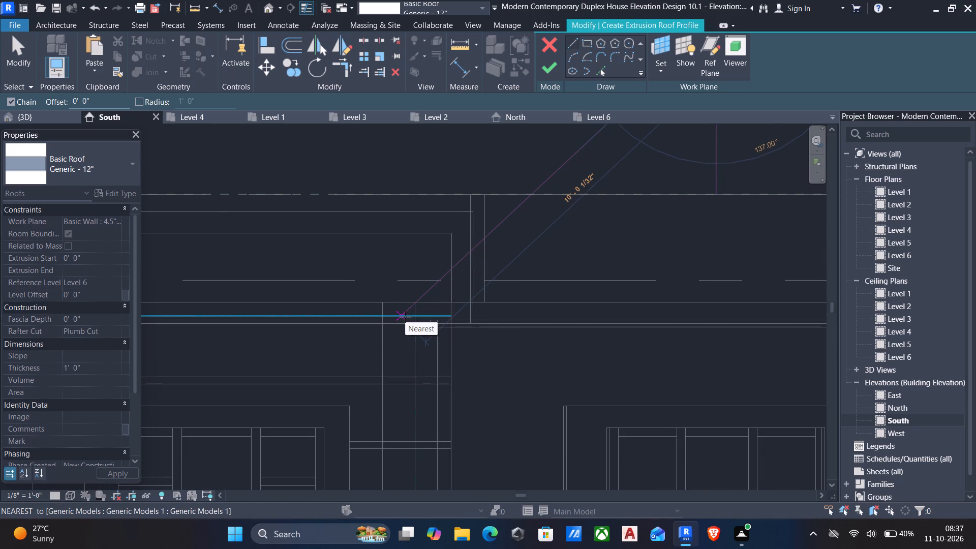
{"action": "left_click", "coordinate": [405, 317]}
{"action": "scroll", "coordinate": [462, 338], "scroll_direction": "down", "scroll_amount": 3}
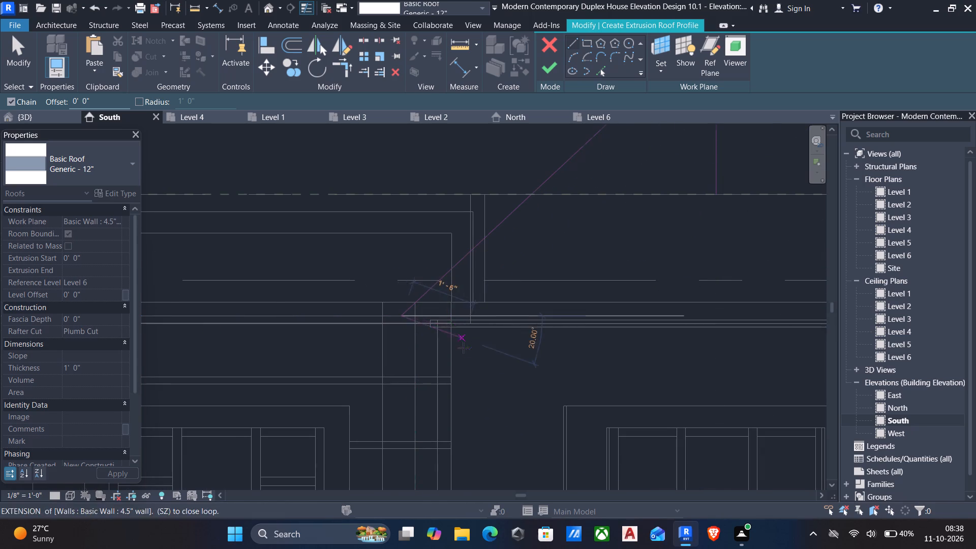
{"action": "scroll", "coordinate": [463, 348], "scroll_direction": "down", "scroll_amount": 2}
{"action": "key", "text": "Escape"}
{"action": "key", "text": "Escape"}
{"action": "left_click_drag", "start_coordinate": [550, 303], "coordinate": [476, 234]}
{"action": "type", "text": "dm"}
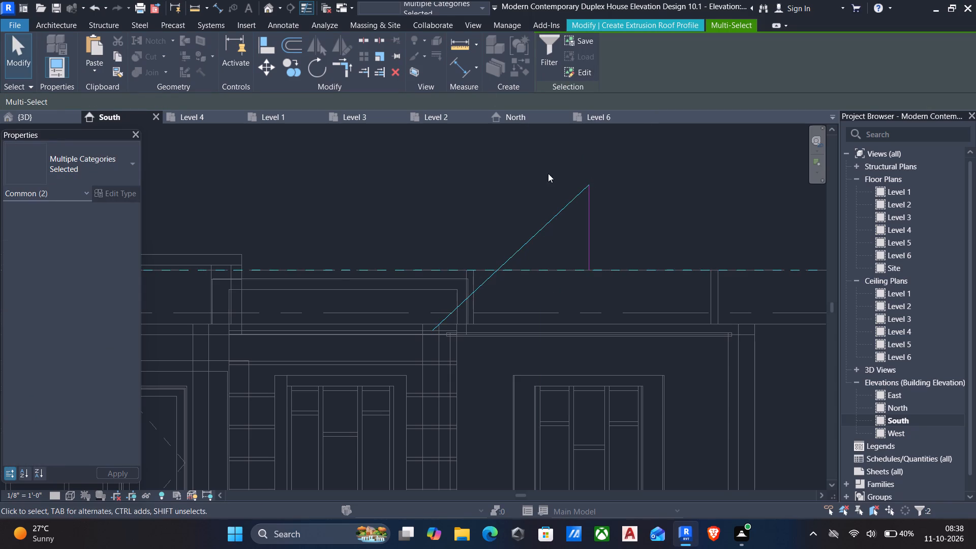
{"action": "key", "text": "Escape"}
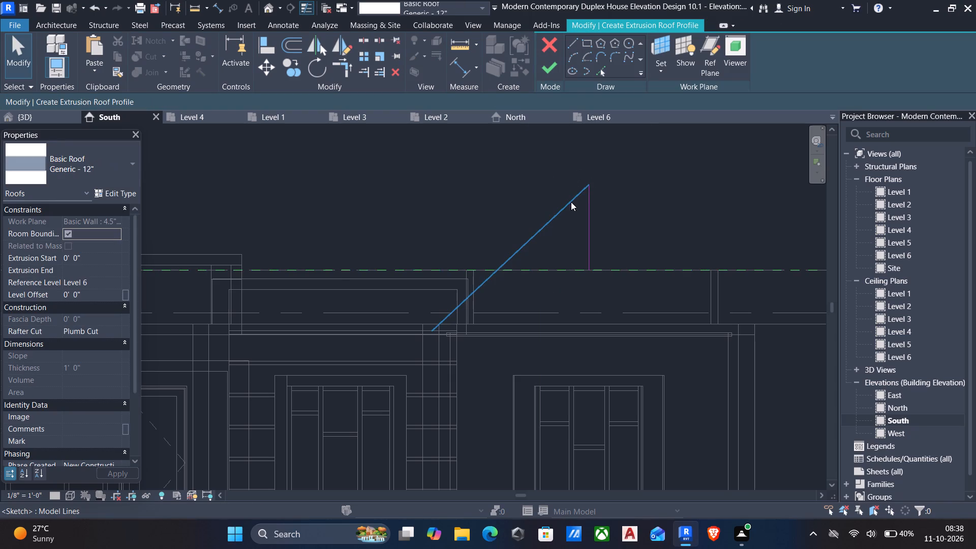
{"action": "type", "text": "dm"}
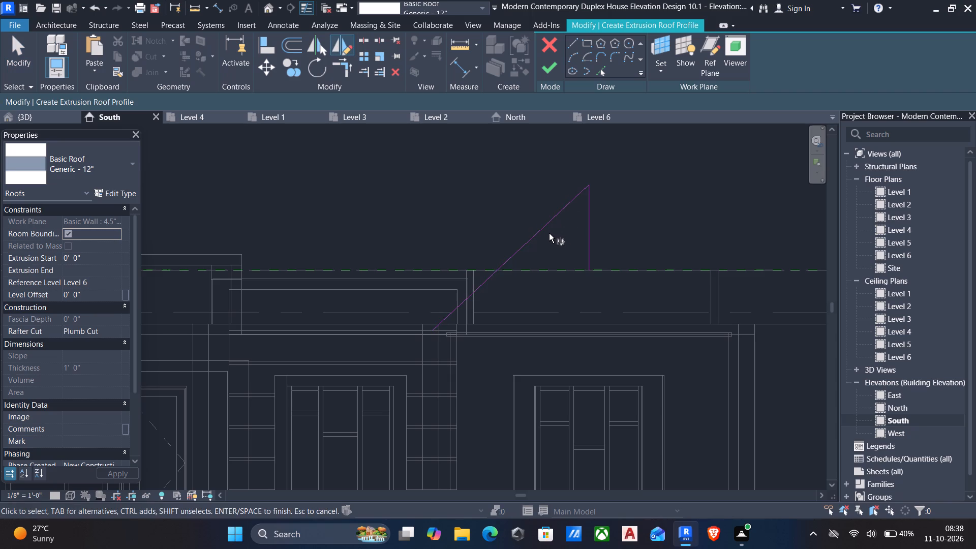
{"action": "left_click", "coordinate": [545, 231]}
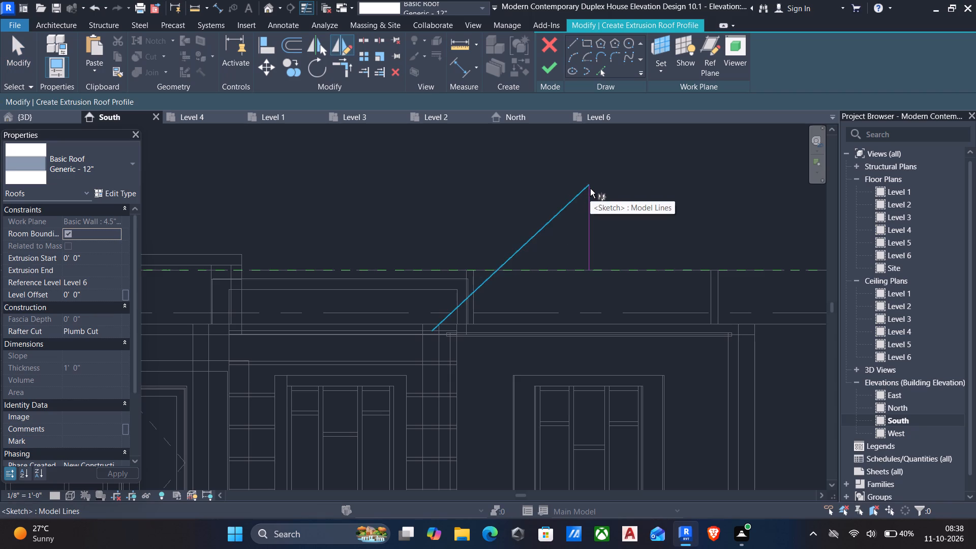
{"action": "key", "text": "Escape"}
Mirror the sloped roof line about the vertical centre line to form the eastern slope of the gable profile.
{"action": "left_click", "coordinate": [550, 217]}
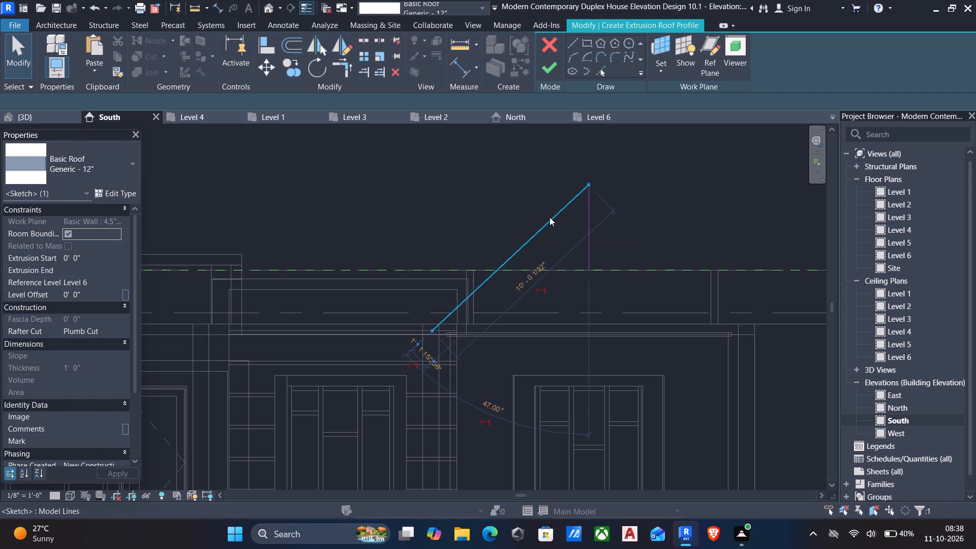
{"action": "type", "text": "dm"}
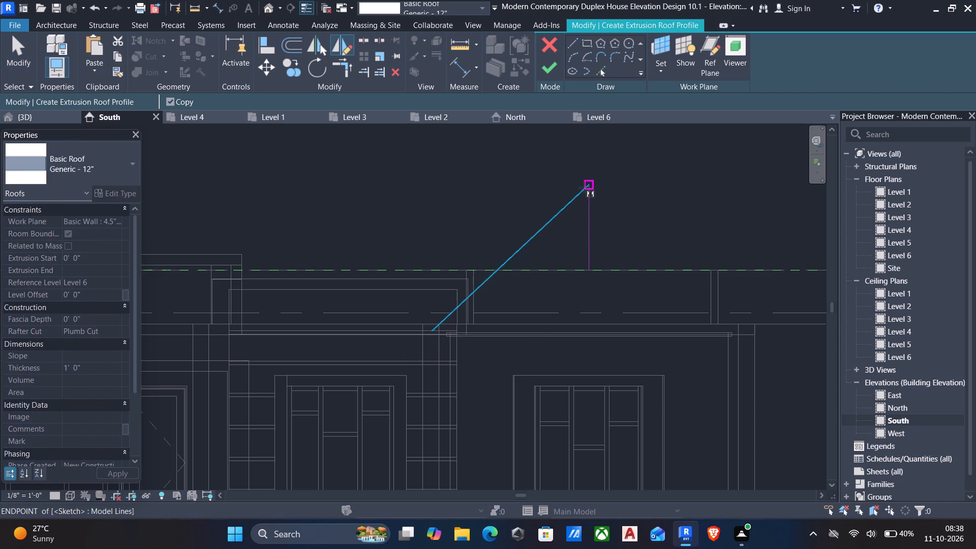
{"action": "left_click", "coordinate": [589, 186]}
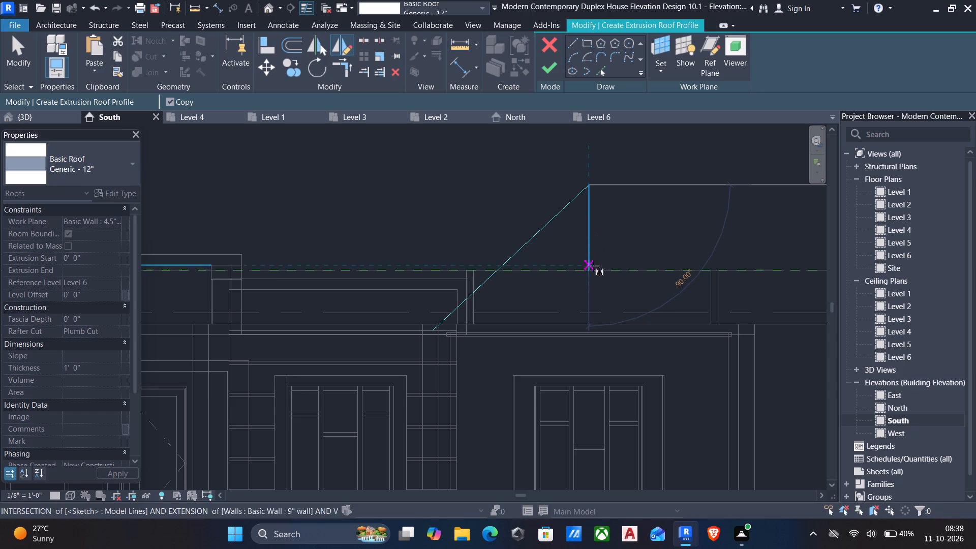
{"action": "left_click", "coordinate": [593, 270]}
{"action": "key", "text": "Escape"}
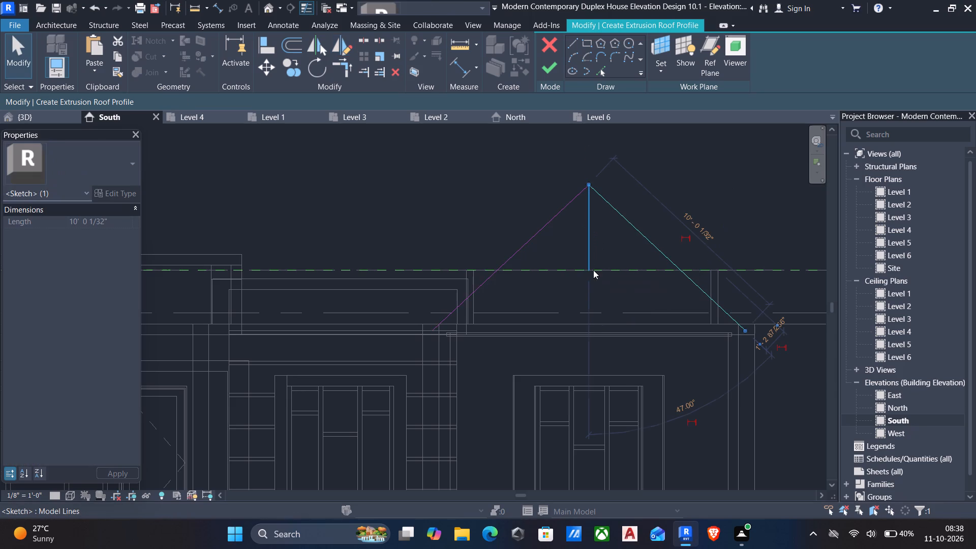
{"action": "key", "text": "Escape"}
Delete the vertical centre line from the sketch and finish the extrusion roof profile.
{"action": "left_click_drag", "start_coordinate": [608, 285], "coordinate": [569, 250]}
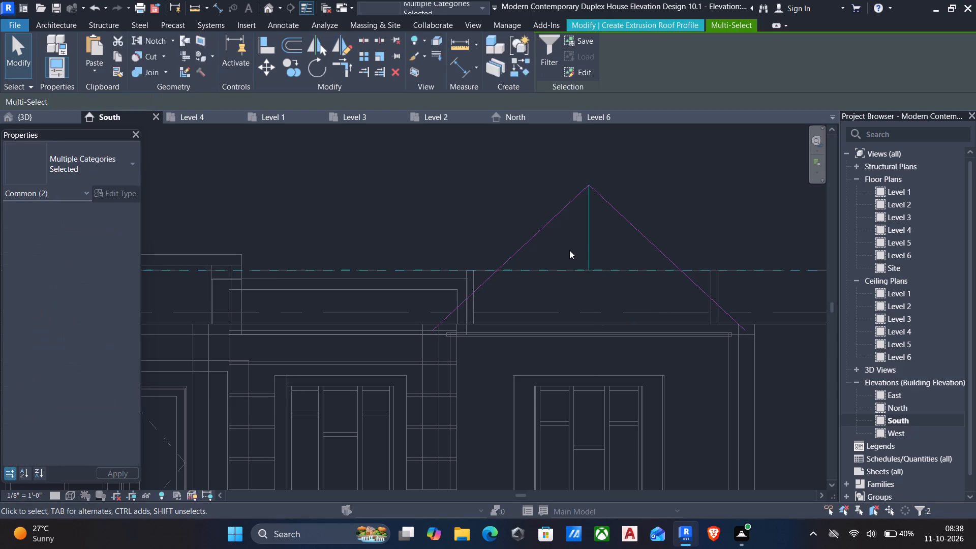
{"action": "key", "text": "Delete"}
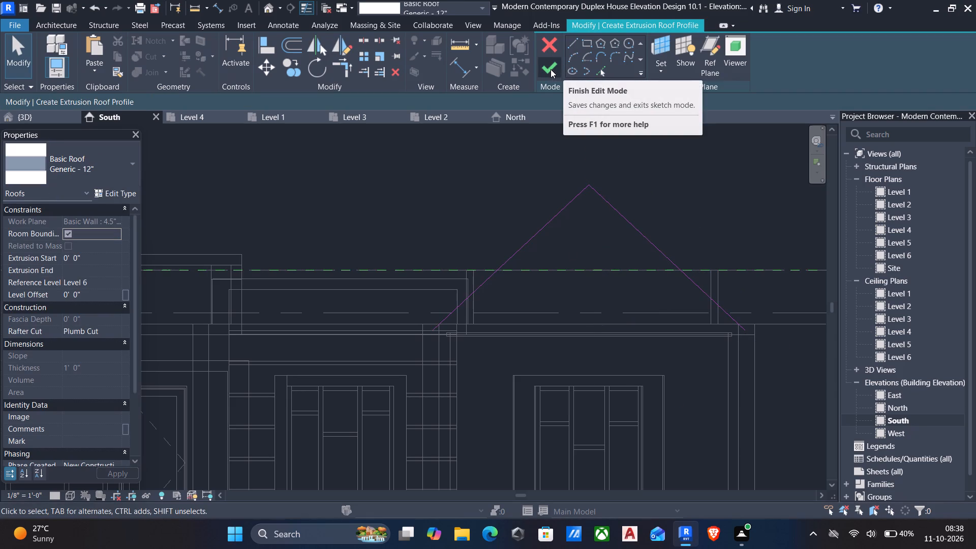
{"action": "left_click", "coordinate": [551, 69]}
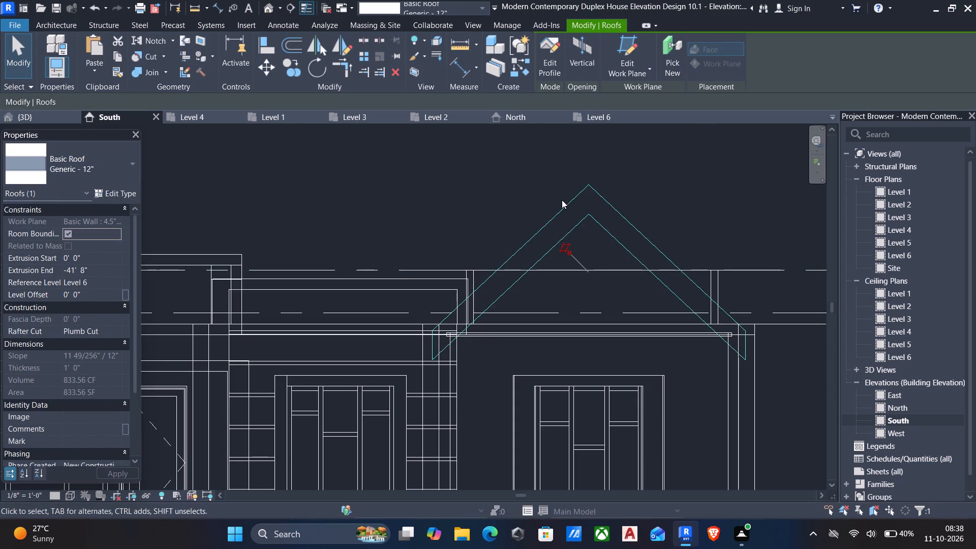
Change the new gable roof's type to Basic Roof 6".
{"action": "scroll", "coordinate": [561, 216], "scroll_direction": "down", "scroll_amount": 5}
{"action": "scroll", "coordinate": [474, 210], "scroll_direction": "down", "scroll_amount": 2}
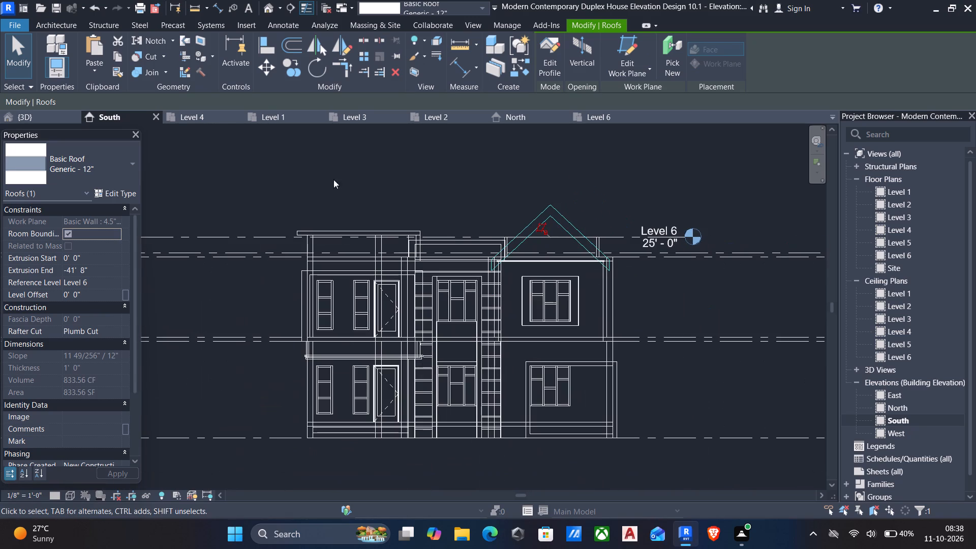
{"action": "left_click", "coordinate": [91, 166]}
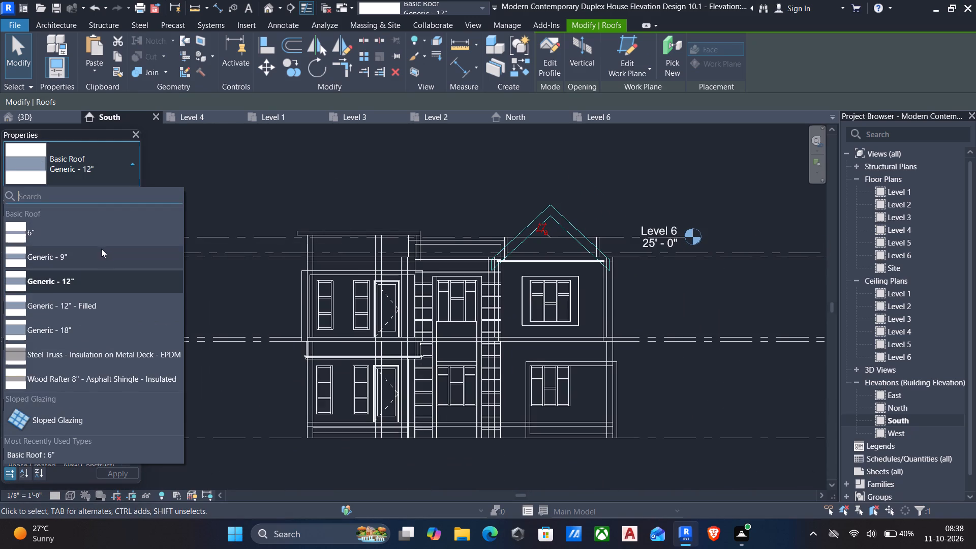
{"action": "scroll", "coordinate": [76, 293], "scroll_direction": "up", "scroll_amount": 4}
{"action": "left_click", "coordinate": [56, 237]}
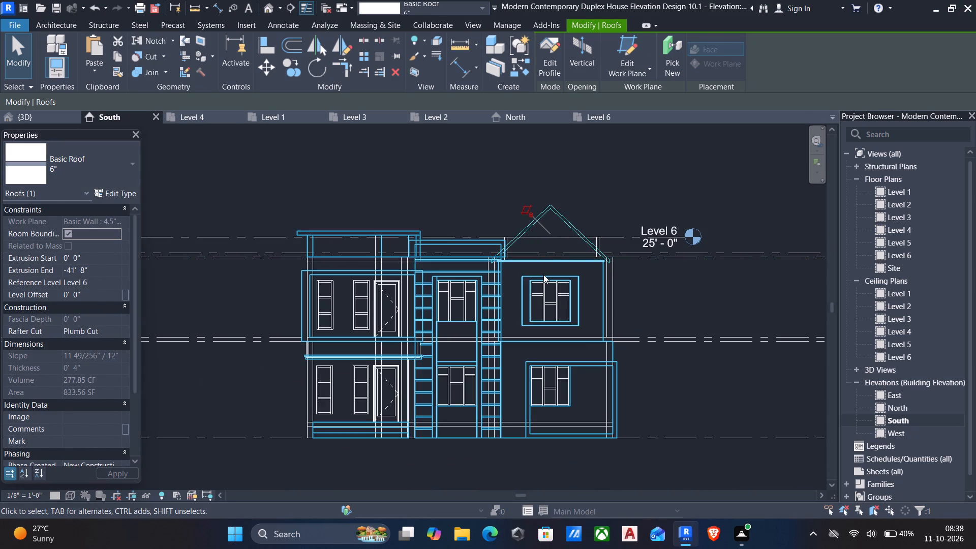
{"action": "key", "text": "Escape"}
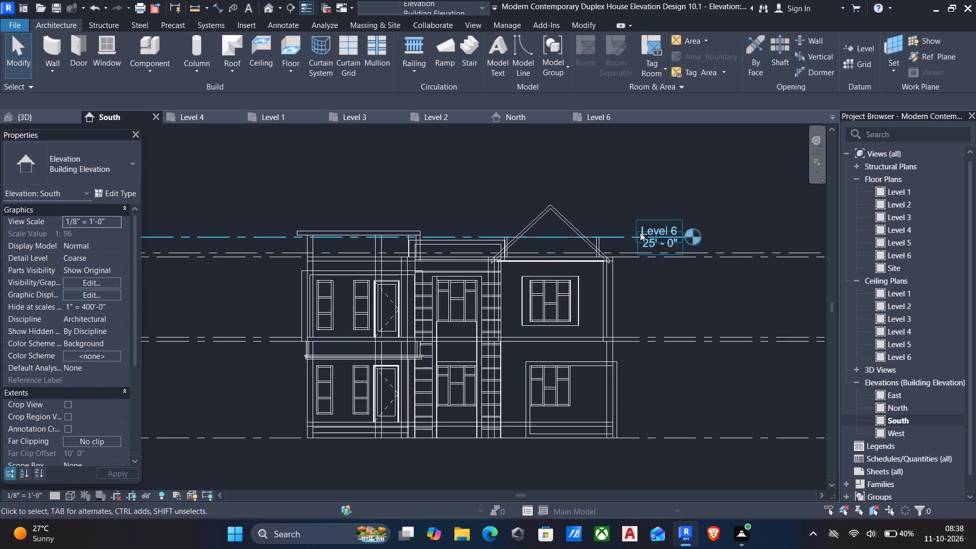
In the 3D view, attach the tops of the four connected rooftop 4.5" walls to the gable roof.
{"action": "left_click", "coordinate": [269, 10]}
{"action": "middle_click_drag", "start_coordinate": [468, 258], "coordinate": [473, 258], "text": "shift"}
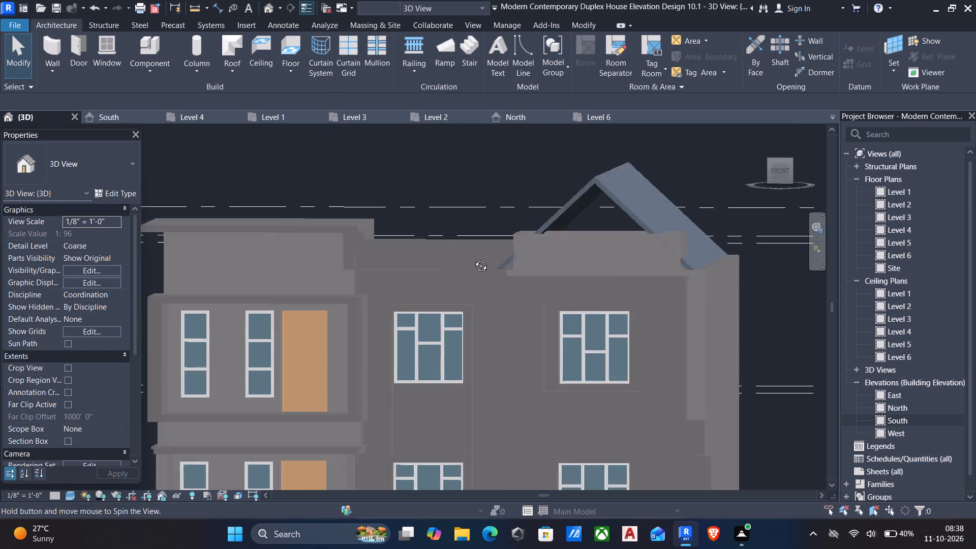
{"action": "middle_click_drag", "start_coordinate": [473, 258], "coordinate": [476, 299], "text": "shift"}
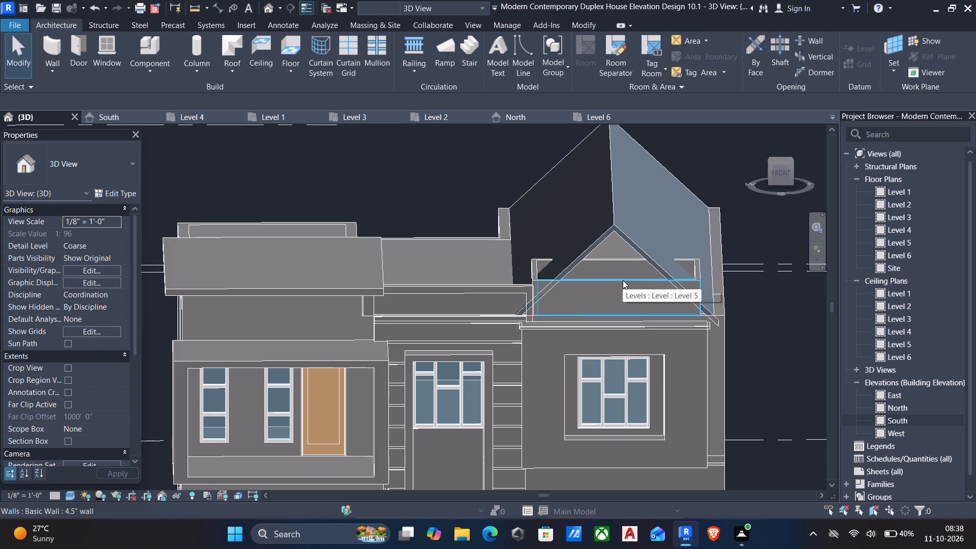
{"action": "left_click", "coordinate": [623, 280]}
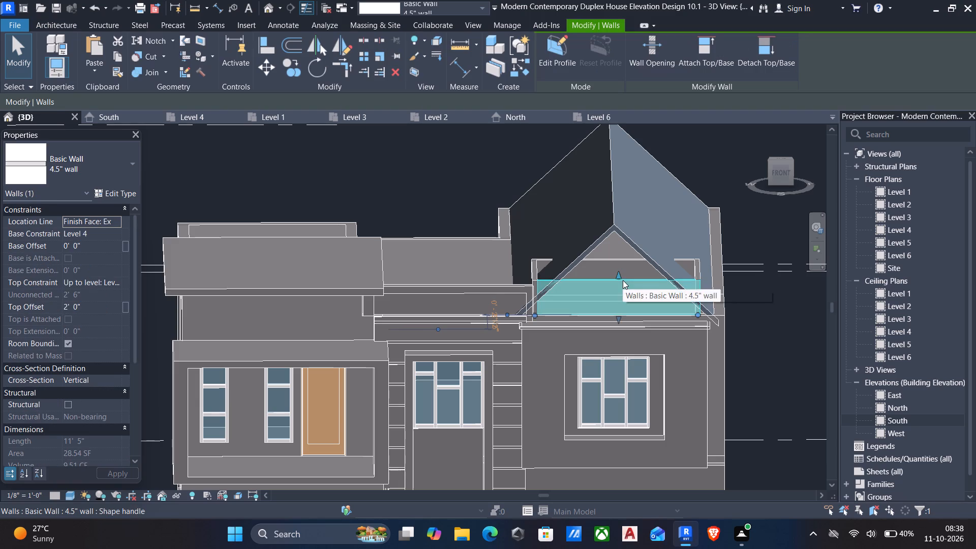
{"action": "key", "text": "Tab"}
{"action": "key", "text": "Tab"}
{"action": "key", "text": "Tab"}
{"action": "key", "text": "Tab"}
{"action": "key", "text": "Tab"}
{"action": "key", "text": "Tab"}
{"action": "key", "text": "Tab"}
{"action": "key", "text": "Tab"}
{"action": "key", "text": "Tab"}
{"action": "key", "text": "Tab"}
{"action": "key", "text": "Tab"}
{"action": "key", "text": "Tab"}
{"action": "key", "text": "Tab"}
{"action": "key", "text": "Tab"}
{"action": "key", "text": "Tab"}
{"action": "key", "text": "Tab"}
{"action": "key", "text": "Tab"}
{"action": "key", "text": "Tab"}
{"action": "key", "text": "Tab"}
{"action": "key", "text": "Tab"}
{"action": "left_click", "coordinate": [614, 263]}
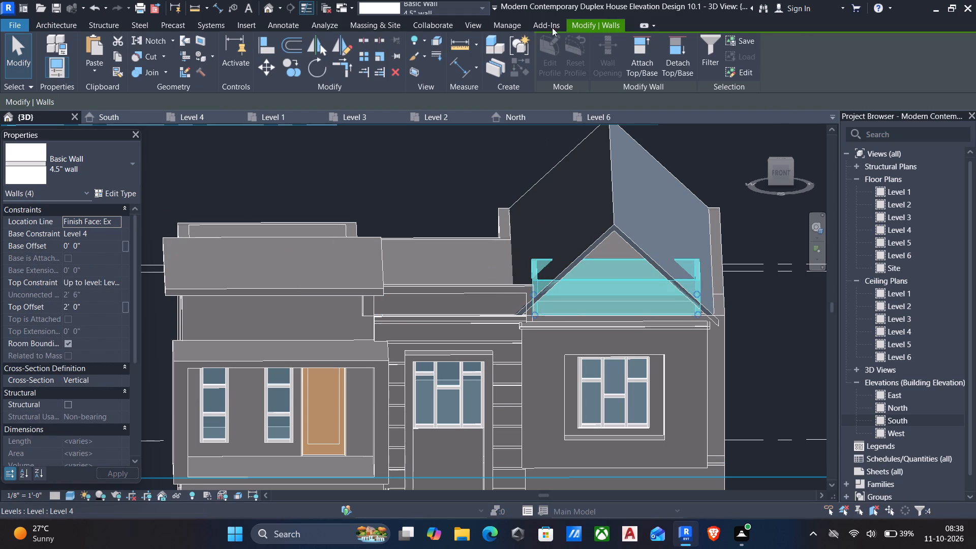
{"action": "left_click", "coordinate": [633, 56]}
{"action": "left_click", "coordinate": [604, 236]}
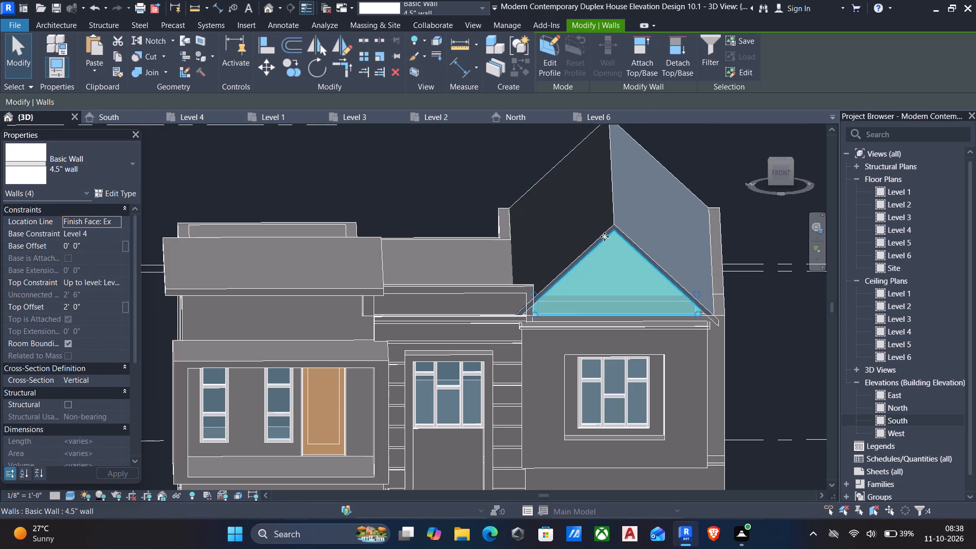
{"action": "key", "text": "Escape"}
Open the gable roof's profile for editing in the 3D view.
{"action": "middle_click_drag", "start_coordinate": [605, 248], "coordinate": [557, 188], "text": "shift"}
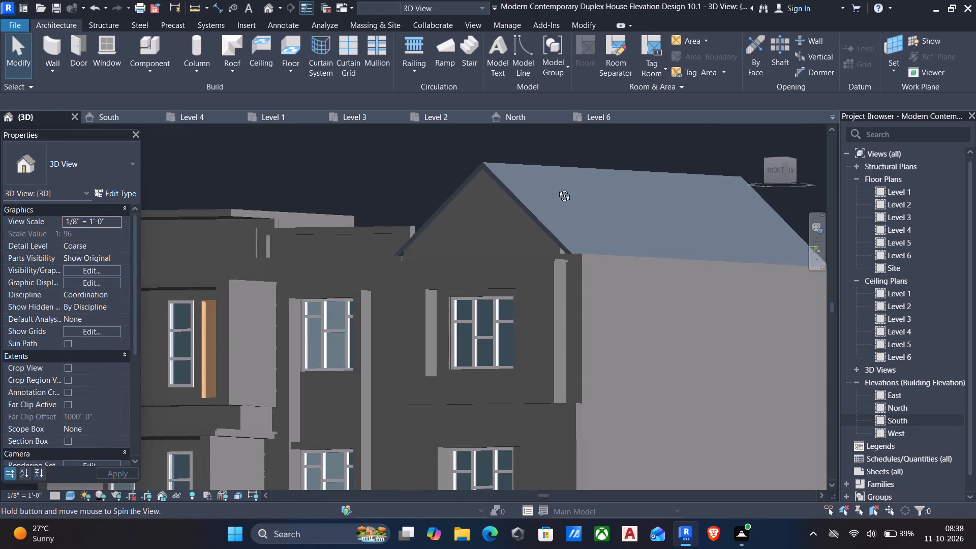
{"action": "middle_click_drag", "start_coordinate": [557, 188], "coordinate": [605, 192], "text": "shift"}
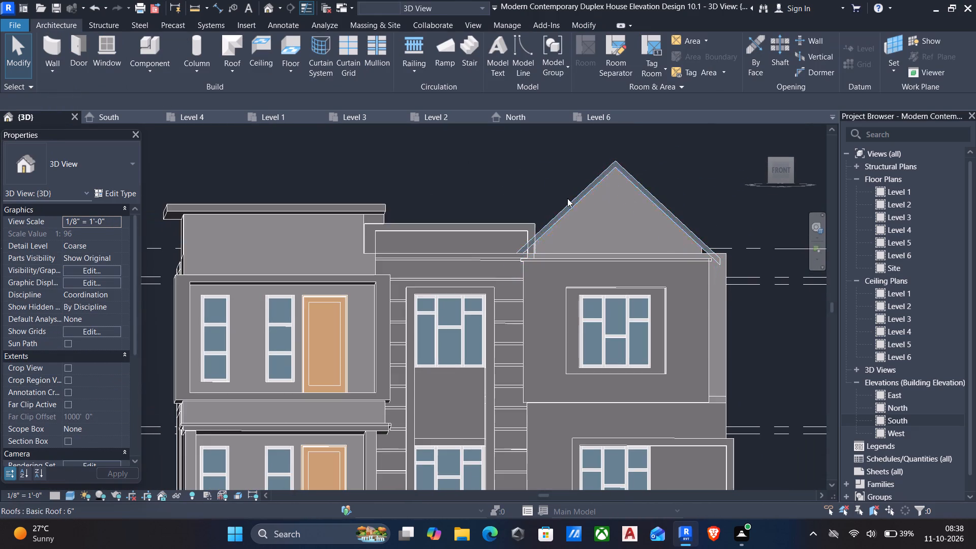
{"action": "scroll", "coordinate": [537, 250], "scroll_direction": "up", "scroll_amount": 4}
{"action": "left_click", "coordinate": [539, 224]}
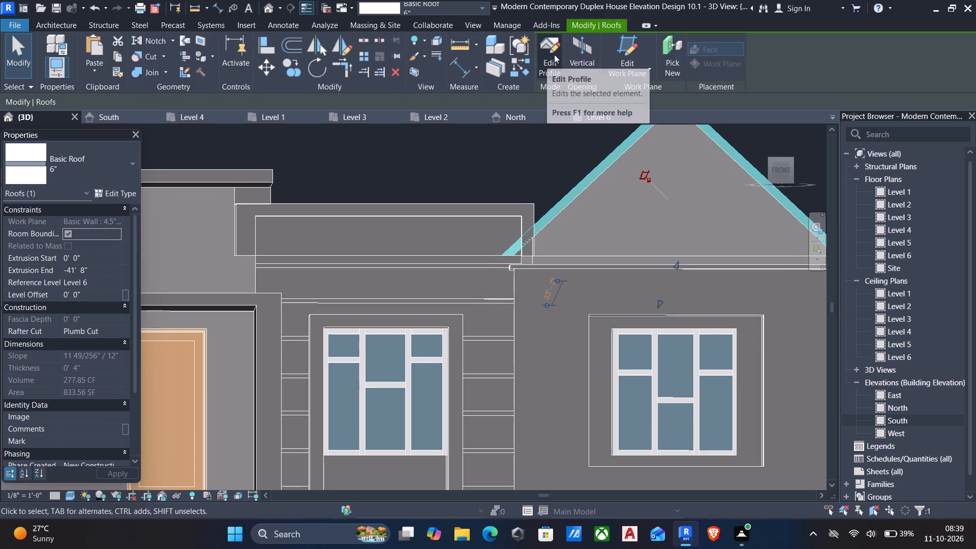
{"action": "left_click", "coordinate": [551, 70]}
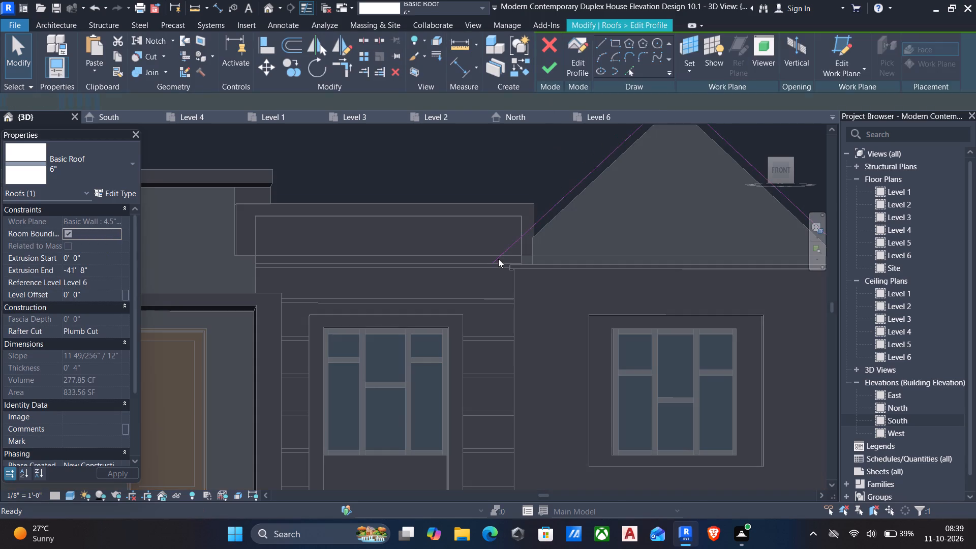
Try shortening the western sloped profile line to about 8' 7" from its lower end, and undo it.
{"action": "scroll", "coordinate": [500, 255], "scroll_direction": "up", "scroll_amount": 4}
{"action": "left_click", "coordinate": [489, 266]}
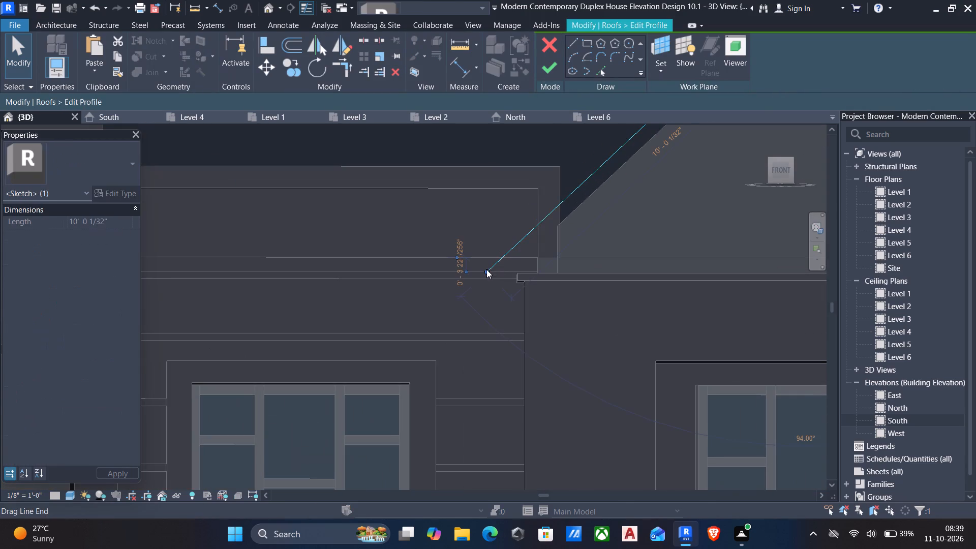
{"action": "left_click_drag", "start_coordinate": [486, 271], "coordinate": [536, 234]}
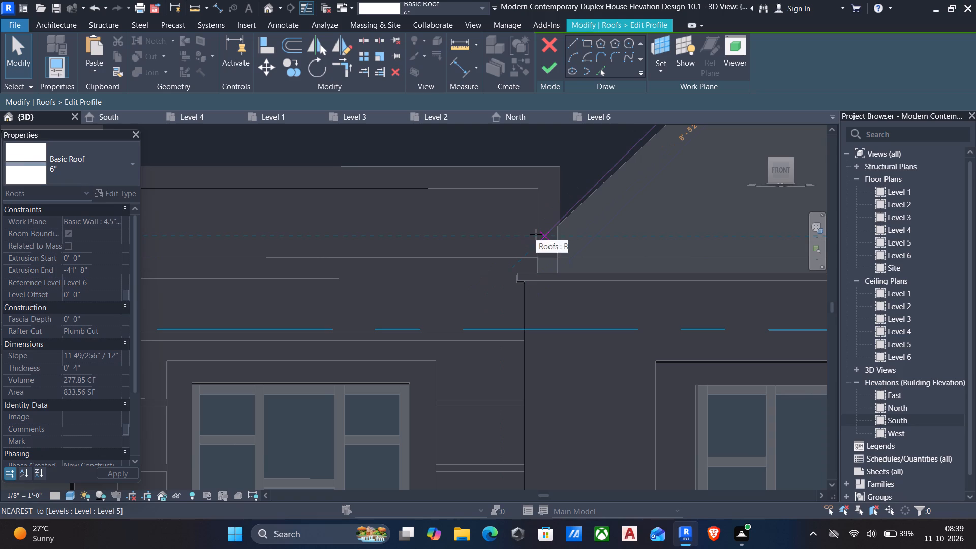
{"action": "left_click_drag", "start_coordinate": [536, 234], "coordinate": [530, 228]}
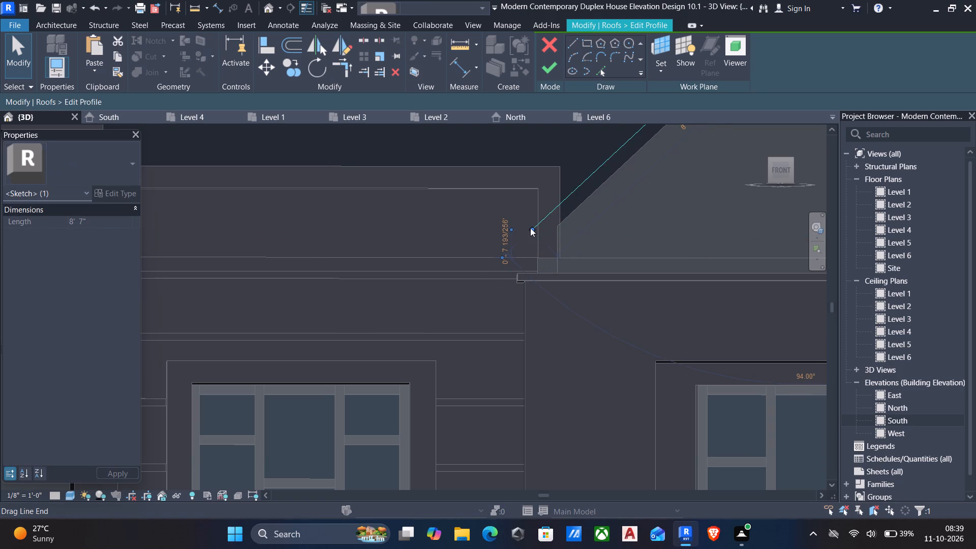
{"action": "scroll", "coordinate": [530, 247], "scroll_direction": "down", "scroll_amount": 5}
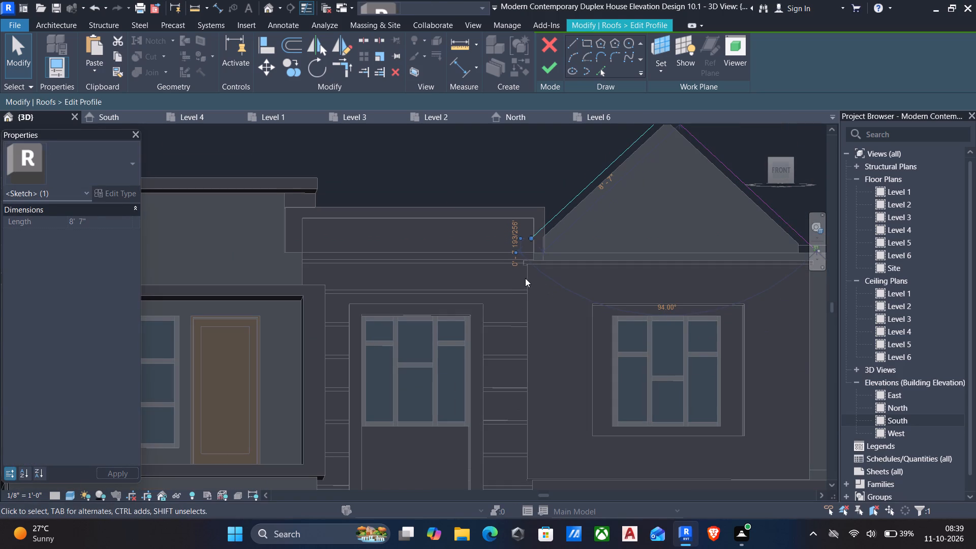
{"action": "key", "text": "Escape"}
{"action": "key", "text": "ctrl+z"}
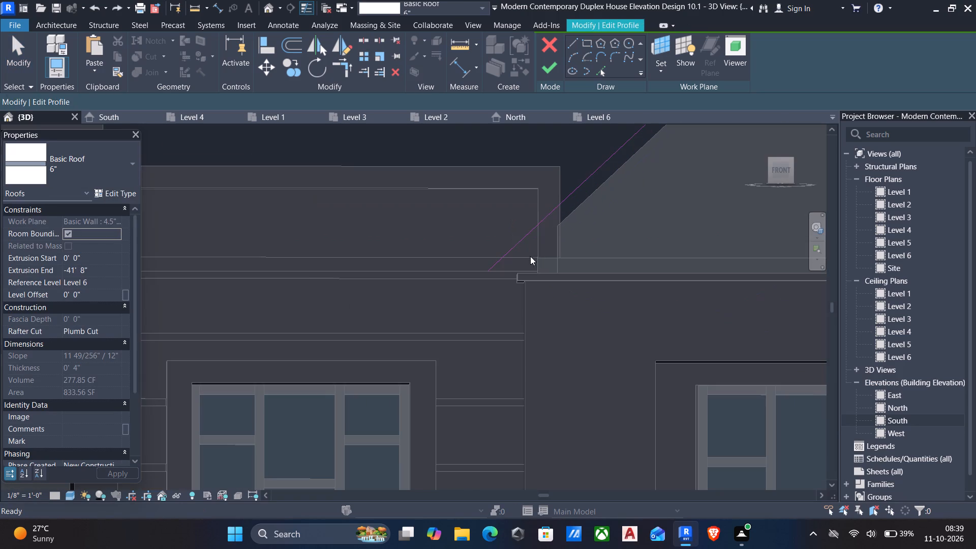
Shorten the western sloped profile line to about 8' 5" by moving its lower end up toward the rooftop wall.
{"action": "left_click", "coordinate": [504, 258]}
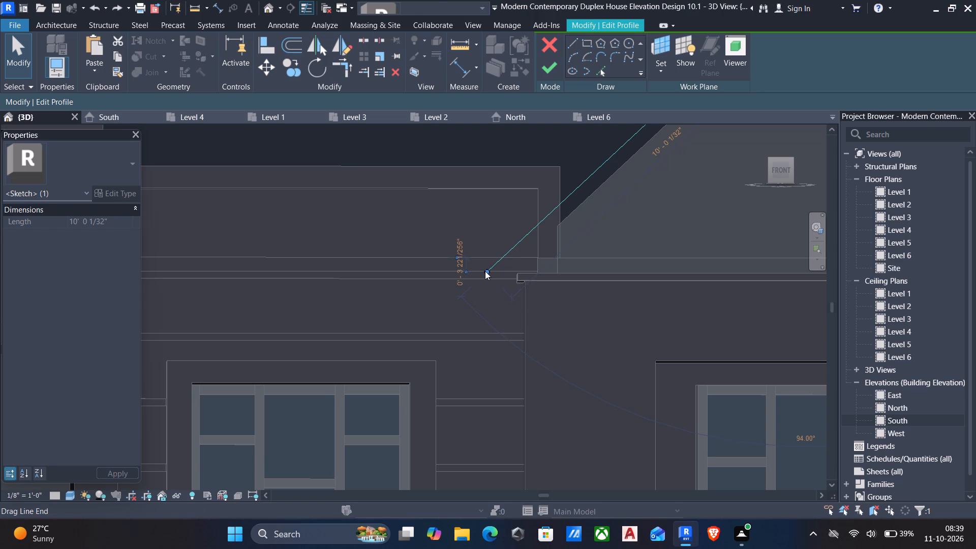
{"action": "left_click_drag", "start_coordinate": [485, 271], "coordinate": [535, 230]}
Shorten the eastern sloped profile line to about 8' 8" from its lower end and finish the roof profile edit.
{"action": "scroll", "coordinate": [527, 245], "scroll_direction": "down", "scroll_amount": 6}
{"action": "middle_click_drag", "start_coordinate": [517, 259], "coordinate": [401, 273]}
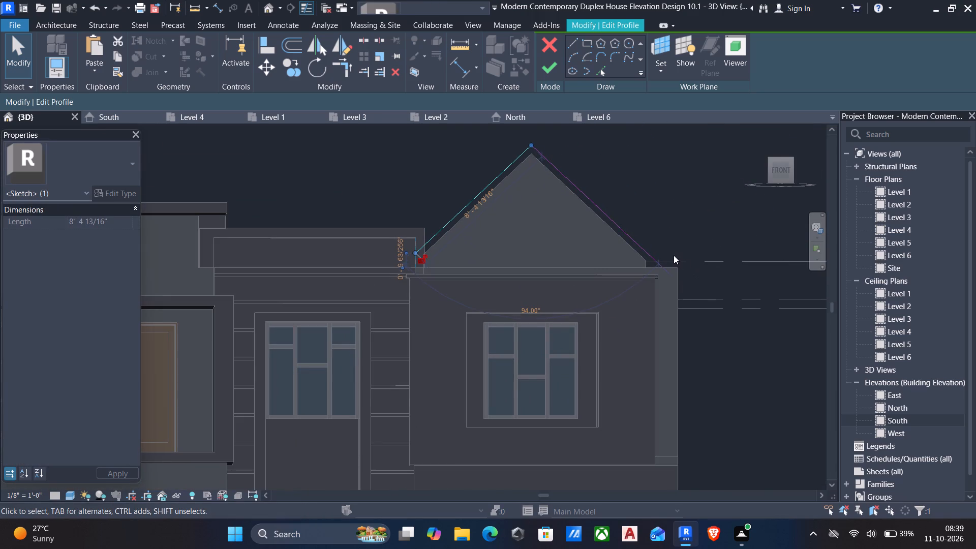
{"action": "scroll", "coordinate": [674, 255], "scroll_direction": "up", "scroll_amount": 3}
{"action": "left_click", "coordinate": [646, 265]}
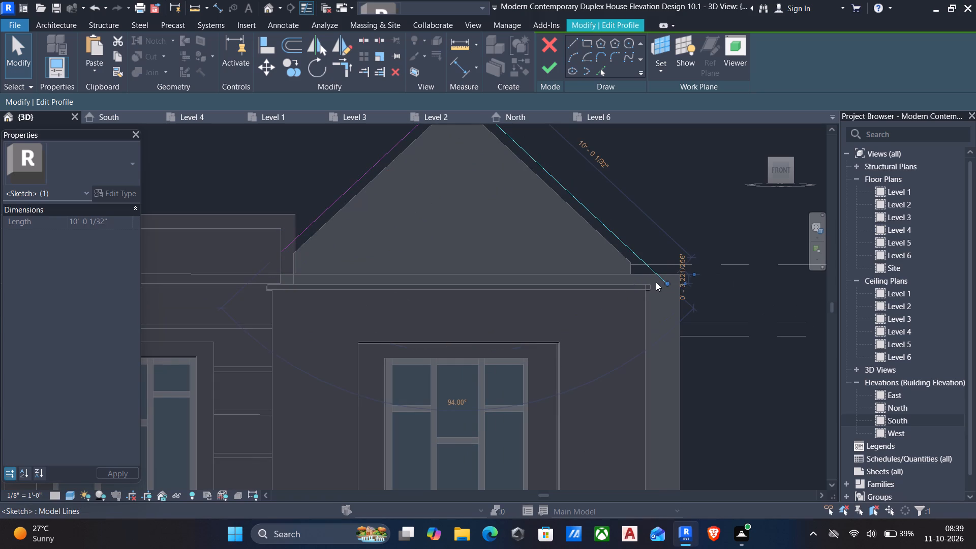
{"action": "left_click_drag", "start_coordinate": [668, 282], "coordinate": [646, 264]}
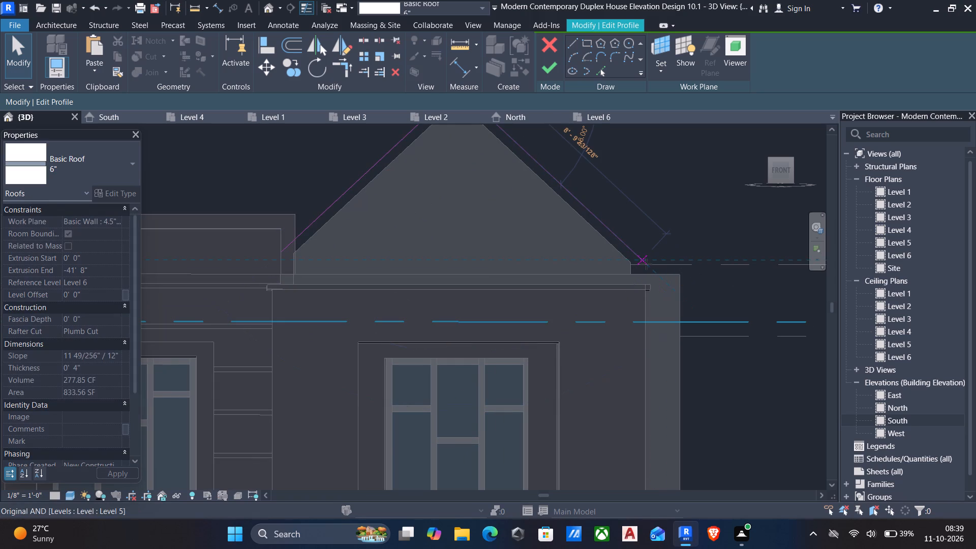
{"action": "left_click_drag", "start_coordinate": [646, 264], "coordinate": [636, 255]}
{"action": "left_click_drag", "start_coordinate": [636, 255], "coordinate": [622, 231]}
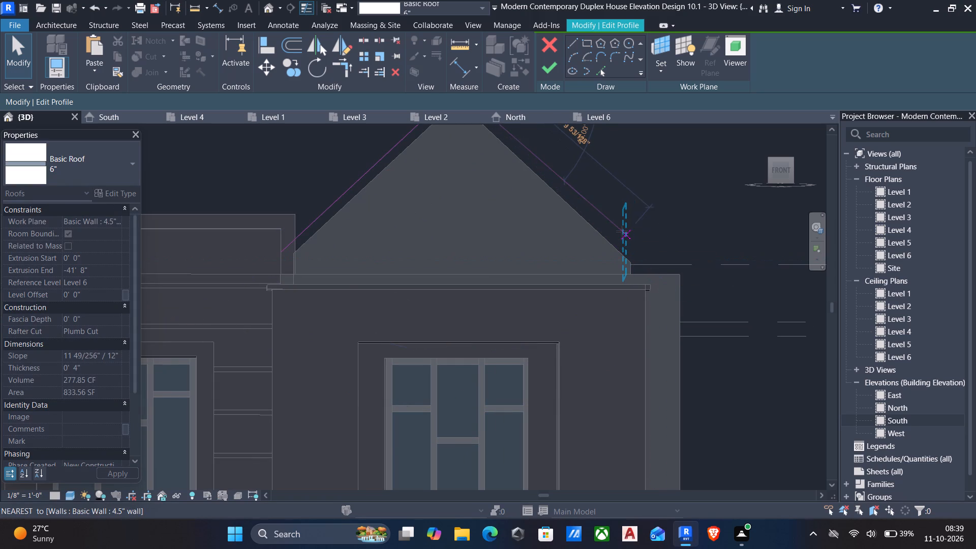
{"action": "left_click_drag", "start_coordinate": [622, 231], "coordinate": [642, 253]}
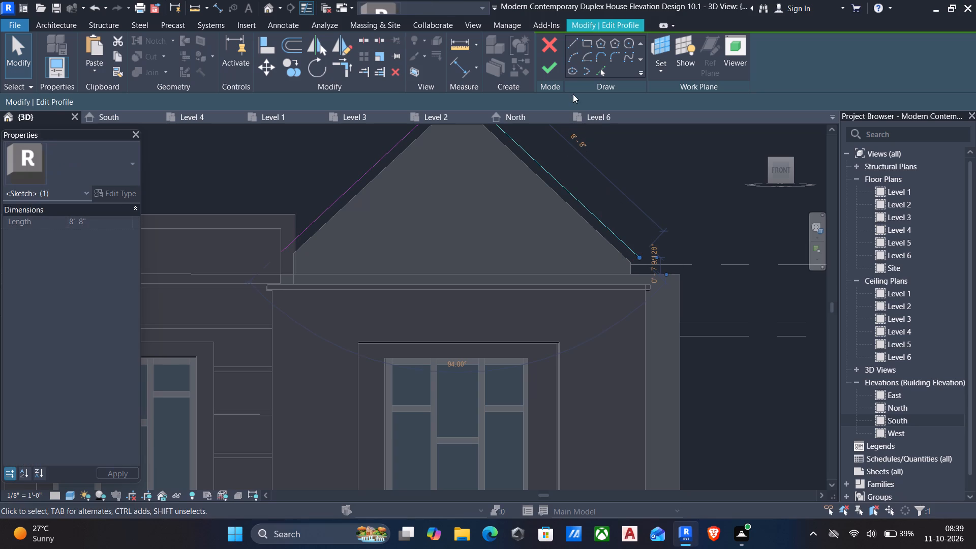
{"action": "left_click", "coordinate": [554, 73]}
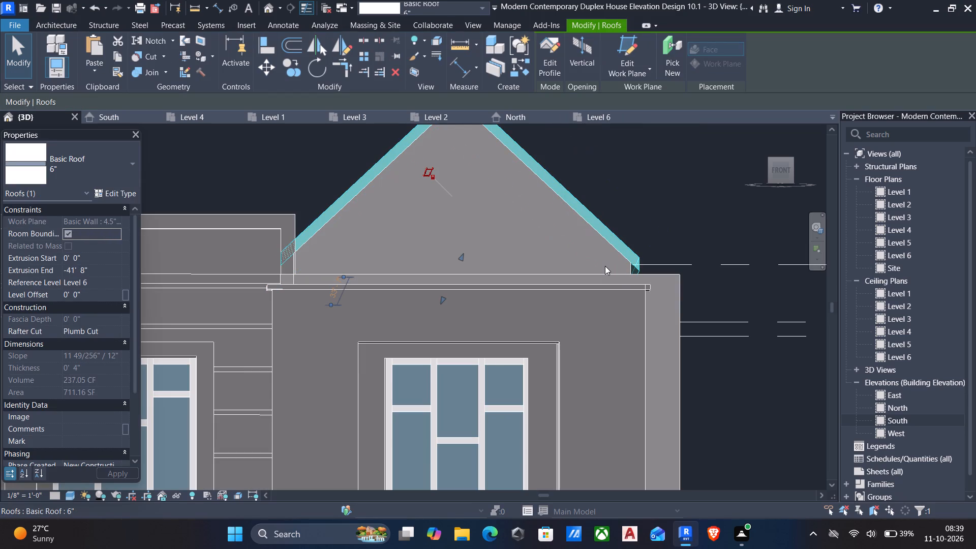
{"action": "key", "text": "Escape"}
{"action": "scroll", "coordinate": [607, 295], "scroll_direction": "down", "scroll_amount": 6}
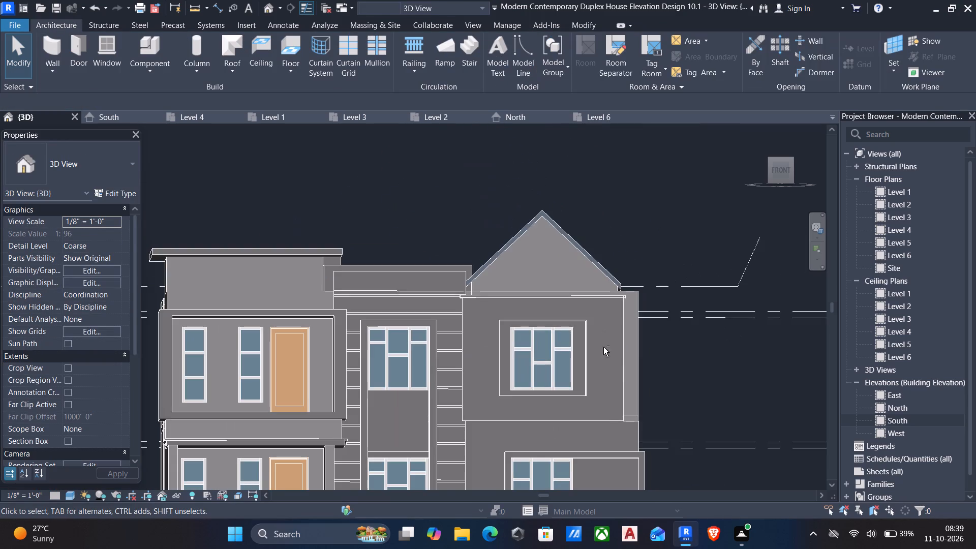
Extend the gable roof's front end outward past the front gable wall, to an extrusion start of about 2' 3".
{"action": "scroll", "coordinate": [630, 351], "scroll_direction": "down", "scroll_amount": 6}
{"action": "middle_click_drag", "start_coordinate": [618, 347], "coordinate": [683, 421], "text": "shift"}
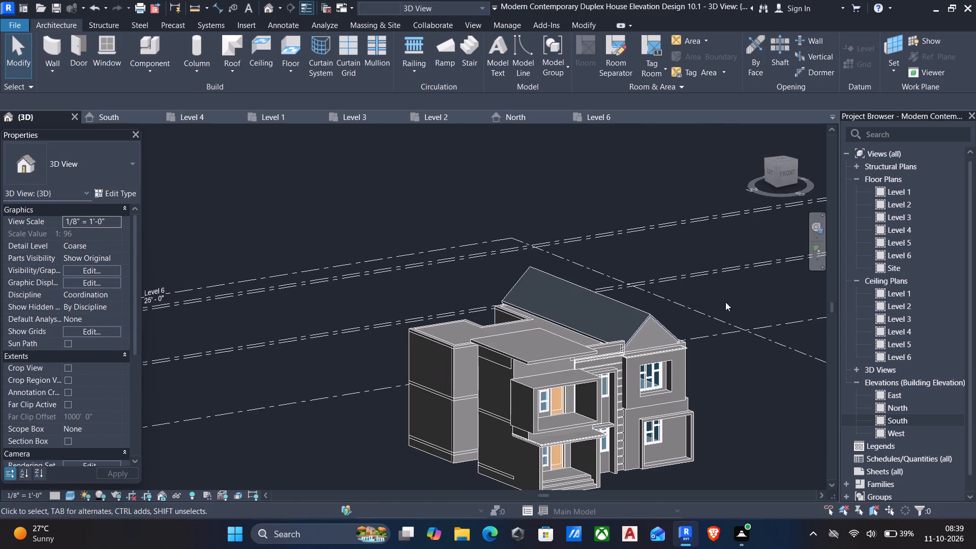
{"action": "scroll", "coordinate": [656, 287], "scroll_direction": "up", "scroll_amount": 6}
{"action": "middle_click_drag", "start_coordinate": [655, 344], "coordinate": [629, 277]}
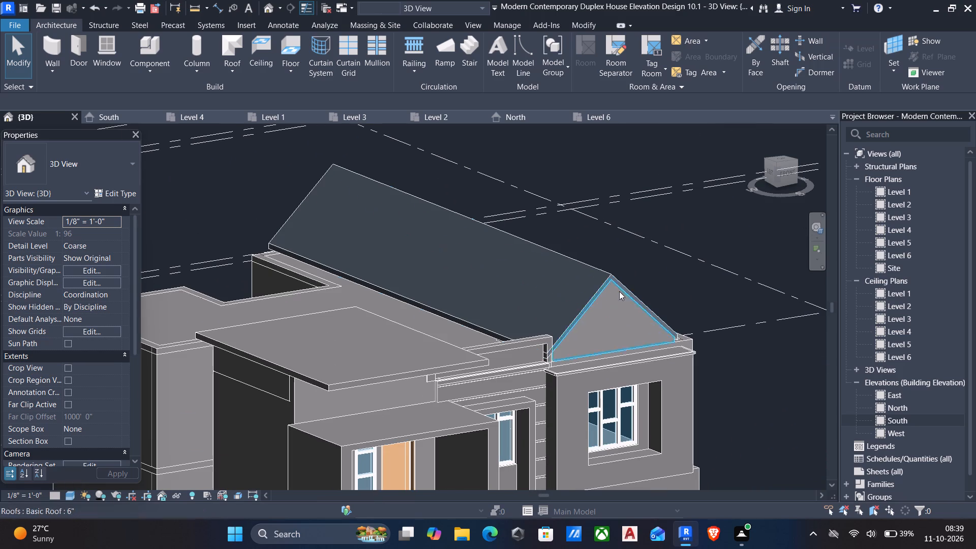
{"action": "left_click", "coordinate": [591, 295]}
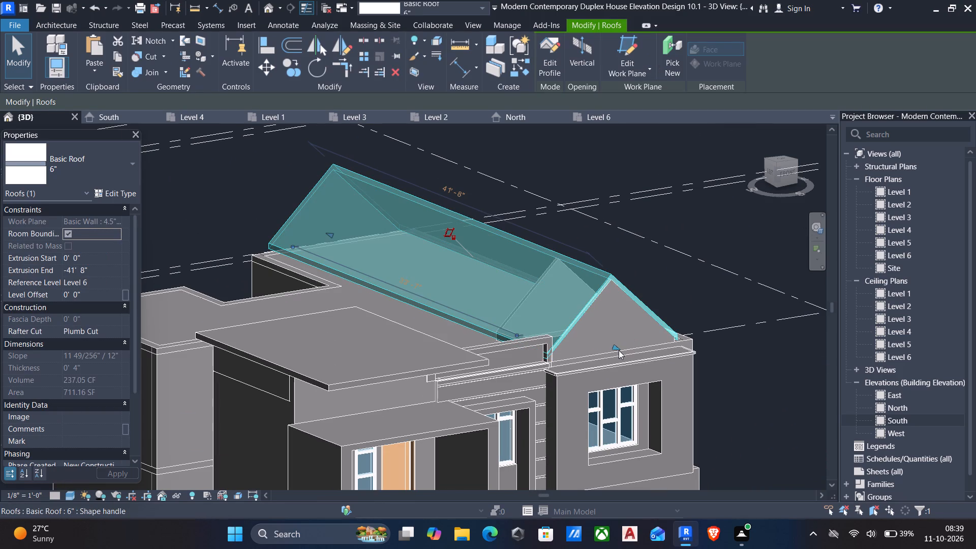
{"action": "left_click_drag", "start_coordinate": [613, 344], "coordinate": [653, 379]}
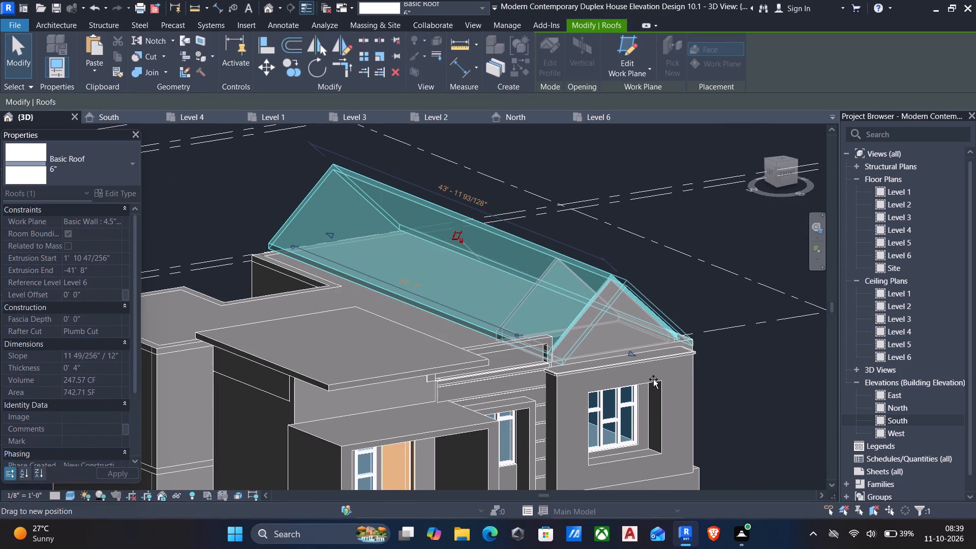
{"action": "left_click_drag", "start_coordinate": [653, 379], "coordinate": [657, 383]}
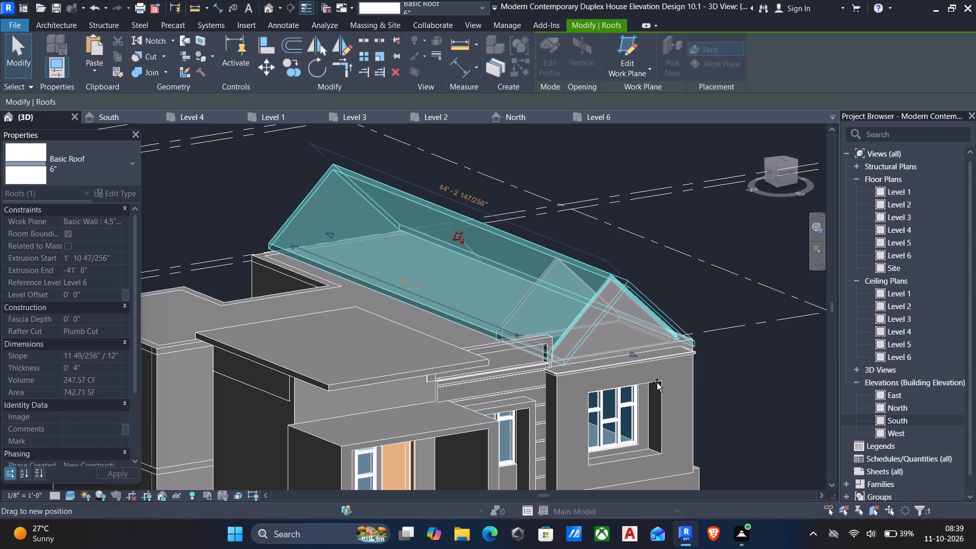
{"action": "left_click_drag", "start_coordinate": [657, 383], "coordinate": [648, 379]}
{"action": "scroll", "coordinate": [657, 383], "scroll_direction": "up", "scroll_amount": 5}
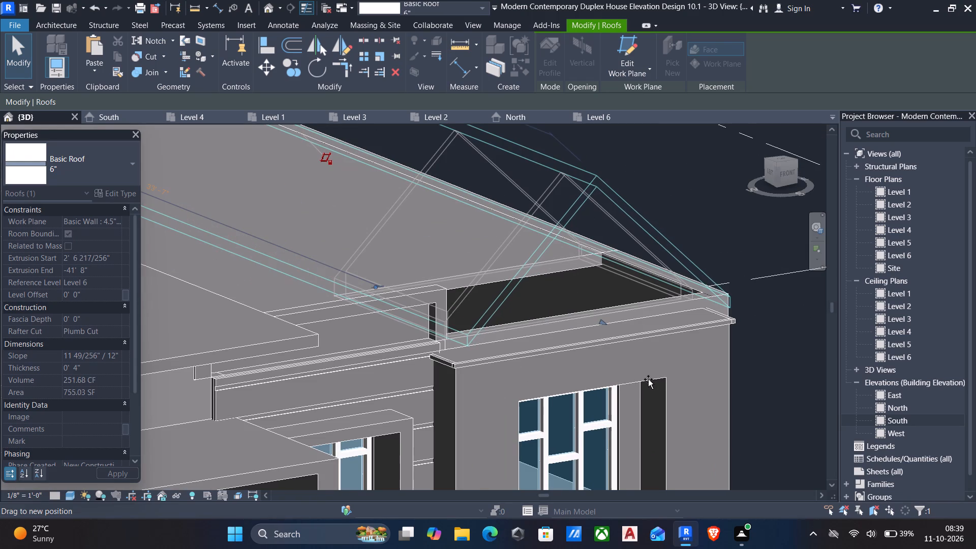
{"action": "left_click_drag", "start_coordinate": [648, 379], "coordinate": [647, 377]}
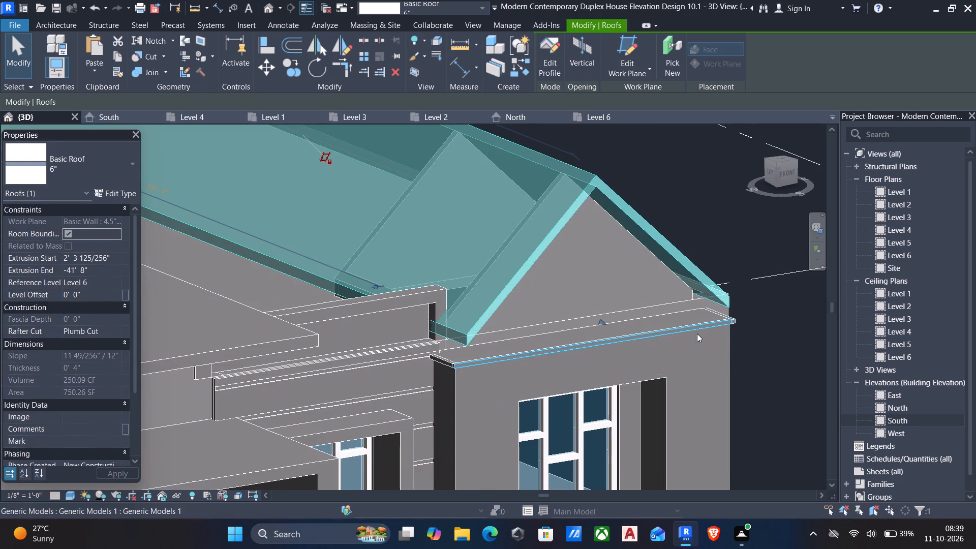
{"action": "key", "text": "Escape"}
Shorten the gable roof from its rear end so that it stops just past the rear rooftop 4.5" wall.
{"action": "middle_click_drag", "start_coordinate": [711, 342], "coordinate": [666, 342]}
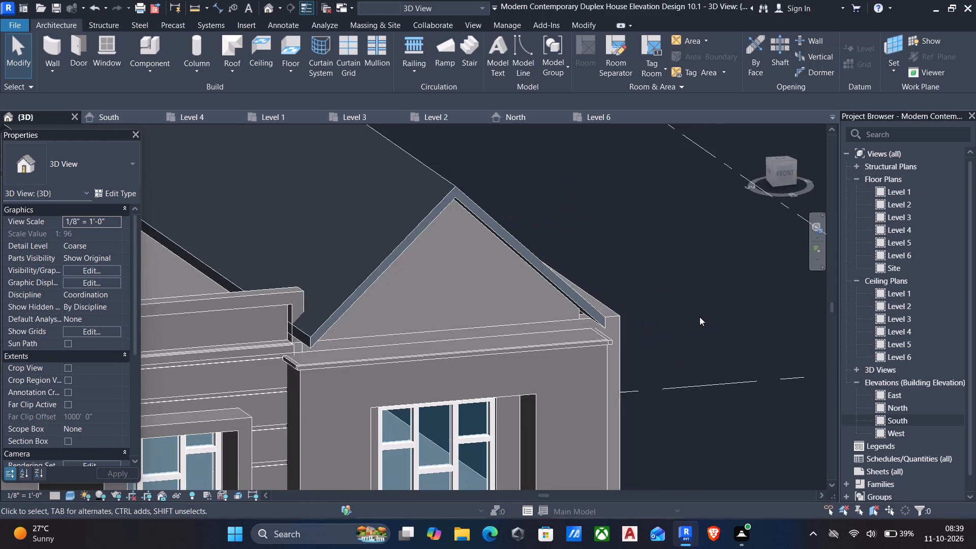
{"action": "scroll", "coordinate": [707, 316], "scroll_direction": "down", "scroll_amount": 1}
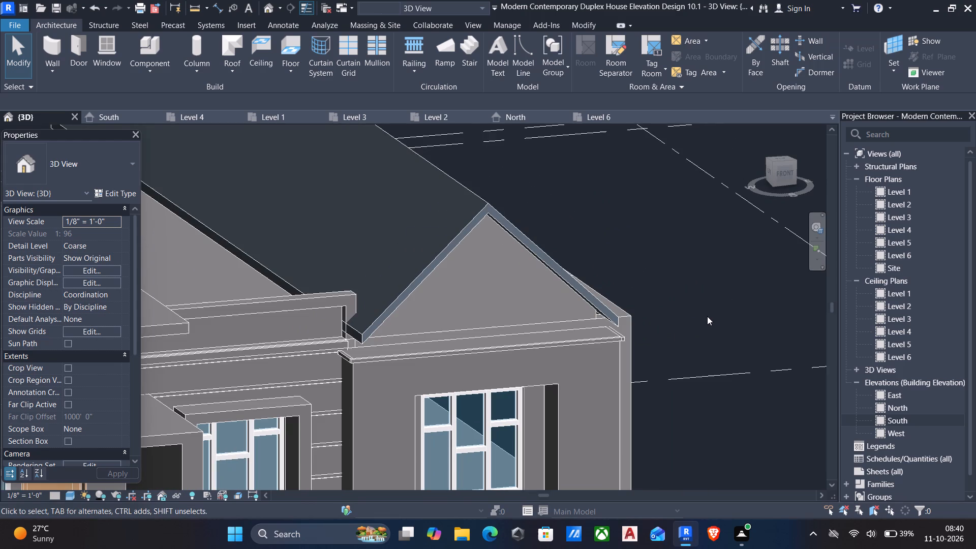
{"action": "scroll", "coordinate": [401, 281], "scroll_direction": "down", "scroll_amount": 5}
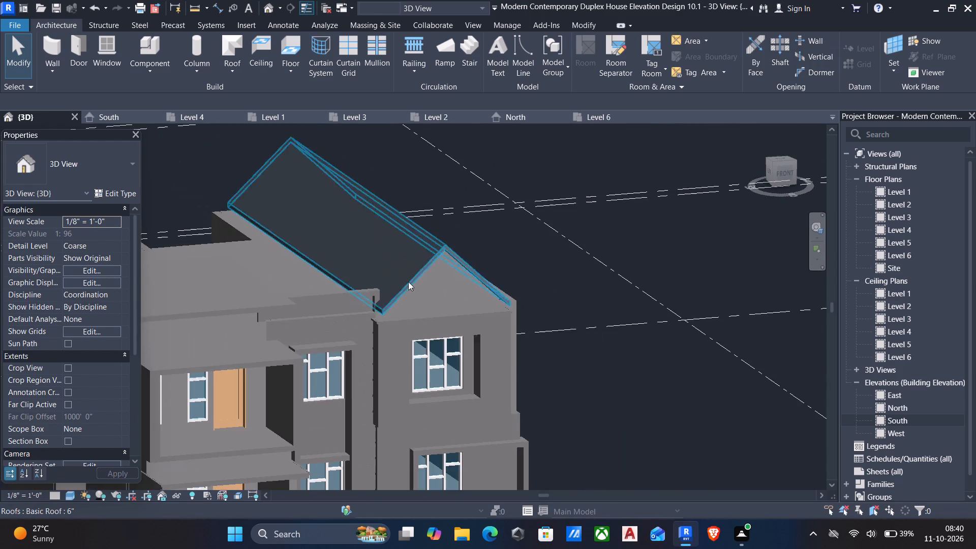
{"action": "middle_click_drag", "start_coordinate": [414, 266], "coordinate": [471, 334]}
{"action": "left_click", "coordinate": [327, 224]}
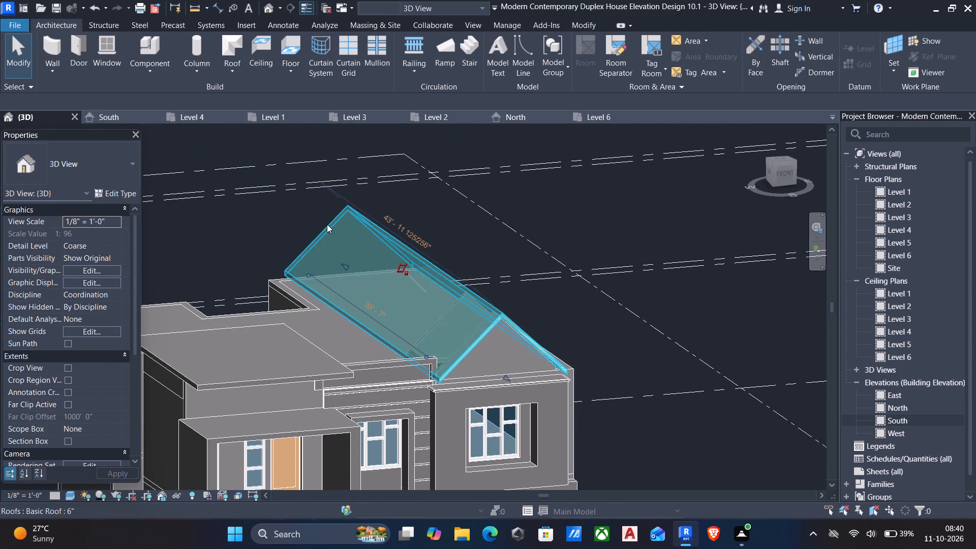
{"action": "scroll", "coordinate": [341, 267], "scroll_direction": "down", "scroll_amount": 6}
{"action": "middle_click_drag", "start_coordinate": [360, 298], "coordinate": [382, 312], "text": "shift"}
{"action": "middle_click_drag", "start_coordinate": [446, 320], "coordinate": [672, 307], "text": "shift"}
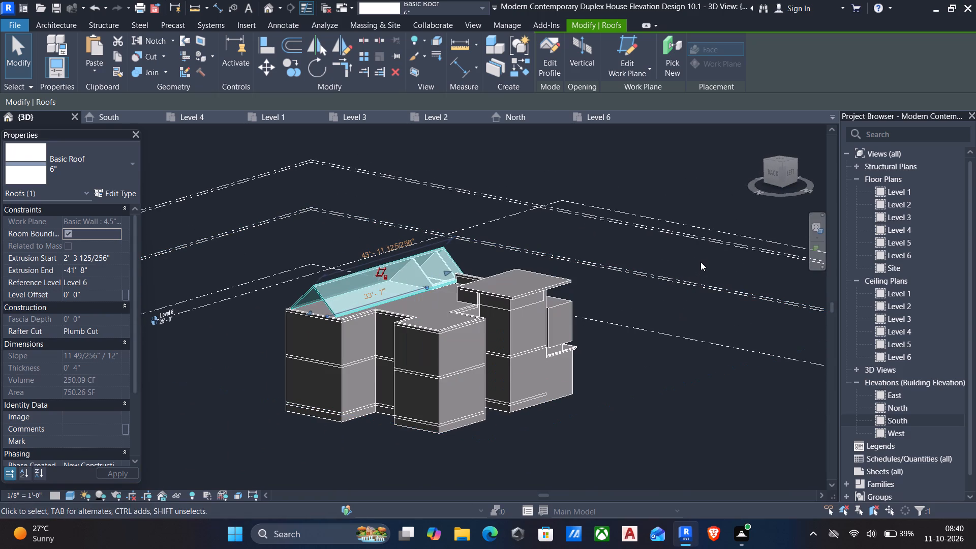
{"action": "scroll", "coordinate": [321, 314], "scroll_direction": "up", "scroll_amount": 4}
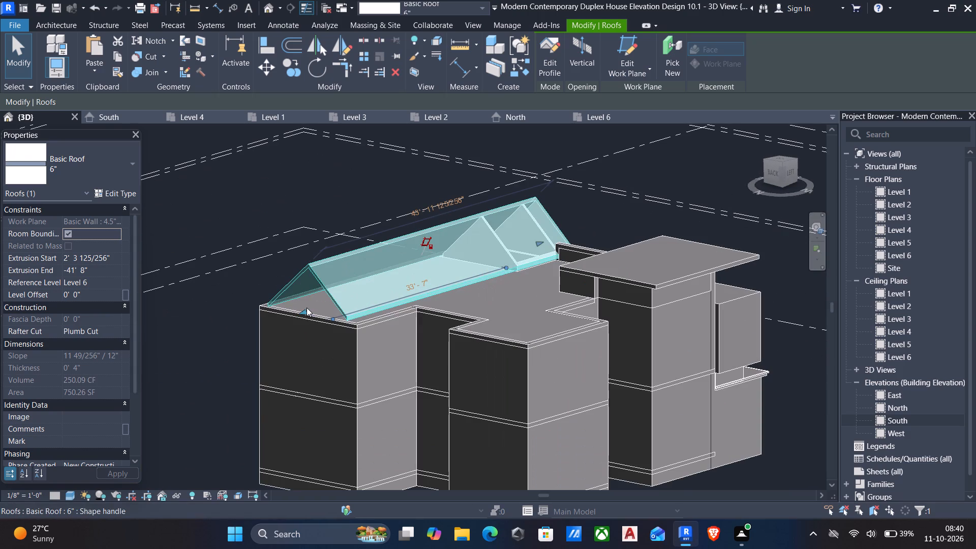
{"action": "left_click_drag", "start_coordinate": [300, 313], "coordinate": [384, 282]}
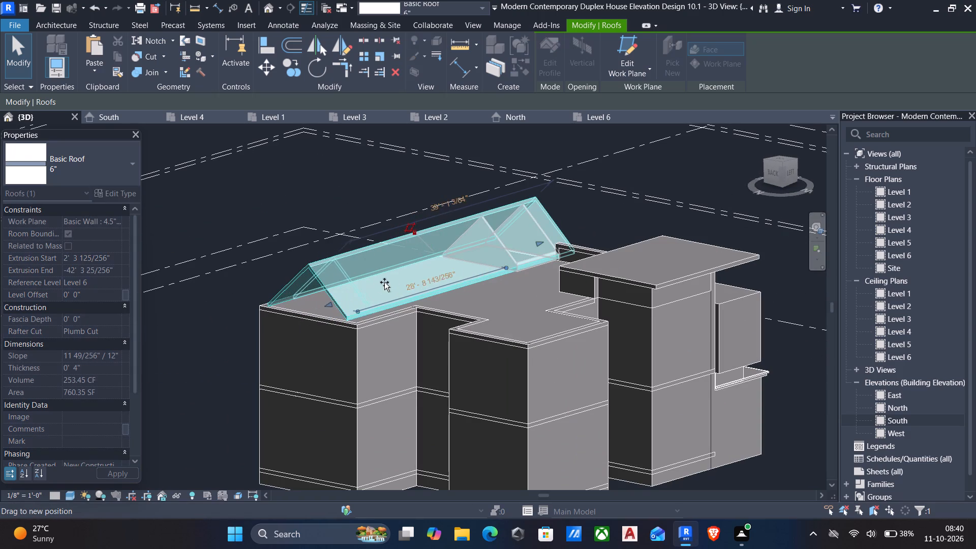
{"action": "left_click_drag", "start_coordinate": [384, 282], "coordinate": [524, 248]}
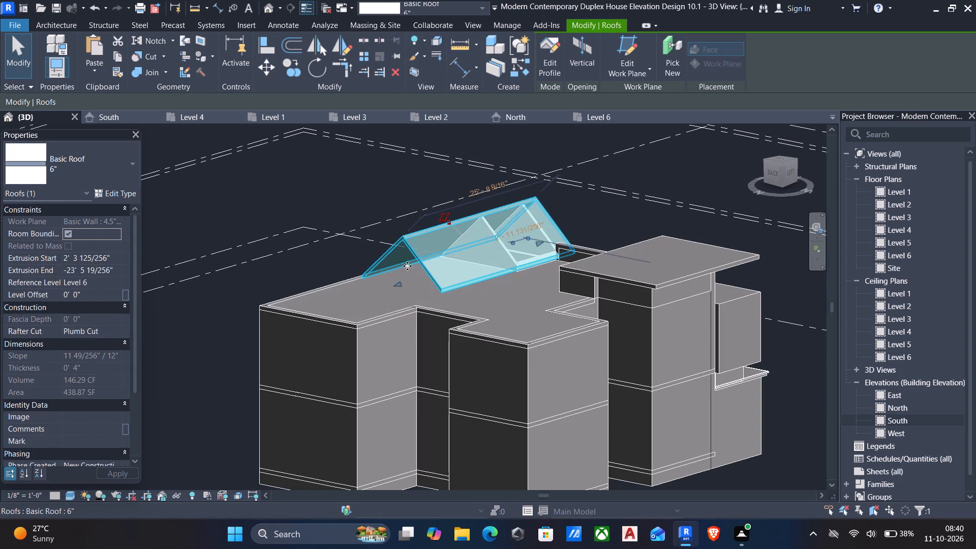
{"action": "scroll", "coordinate": [404, 263], "scroll_direction": "up", "scroll_amount": 5}
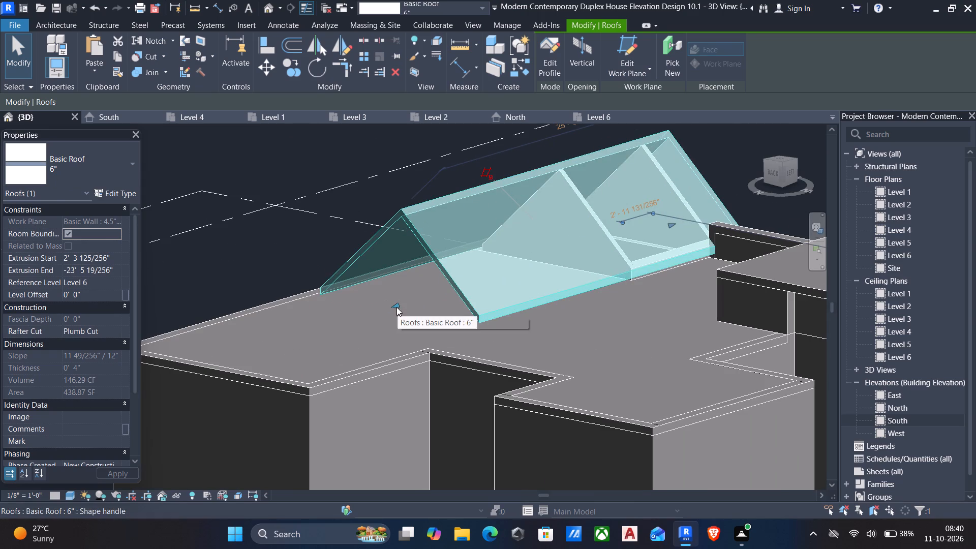
{"action": "left_click_drag", "start_coordinate": [396, 307], "coordinate": [612, 230]}
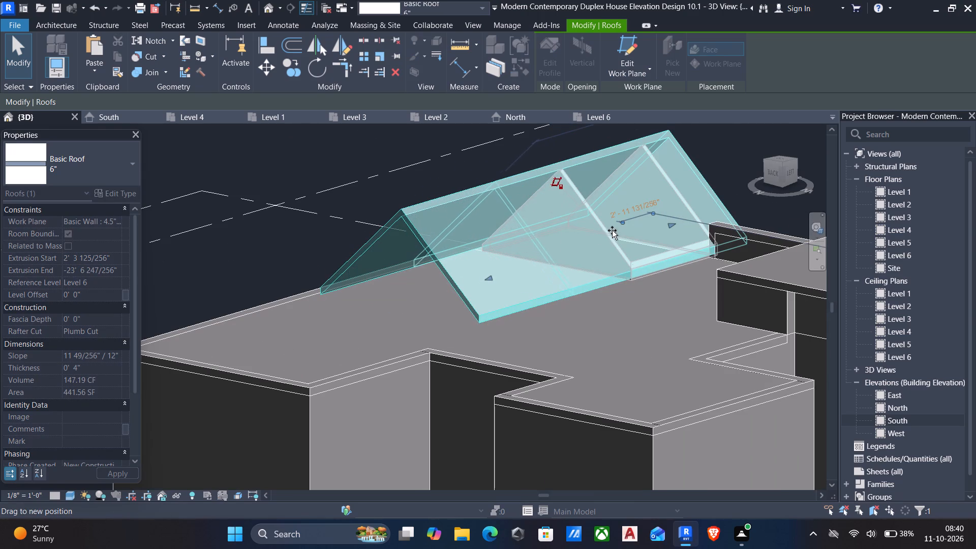
{"action": "left_click_drag", "start_coordinate": [612, 230], "coordinate": [645, 220]}
{"action": "scroll", "coordinate": [516, 257], "scroll_direction": "up", "scroll_amount": 4}
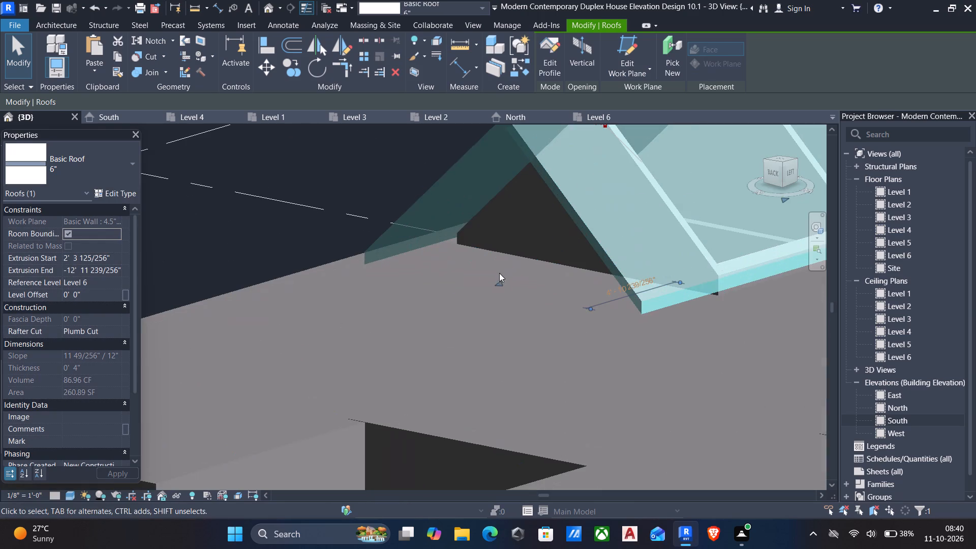
{"action": "left_click_drag", "start_coordinate": [499, 285], "coordinate": [564, 253]}
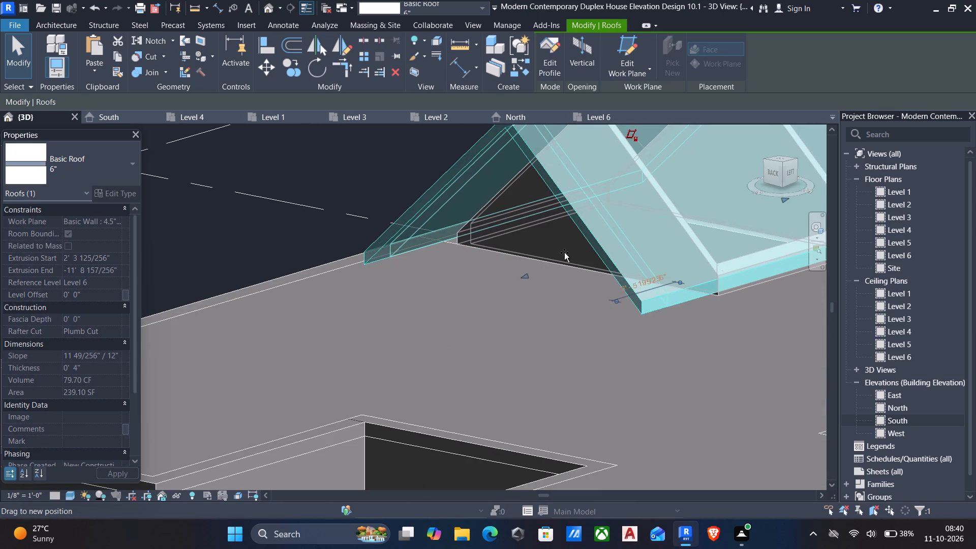
{"action": "left_click_drag", "start_coordinate": [564, 253], "coordinate": [609, 237]}
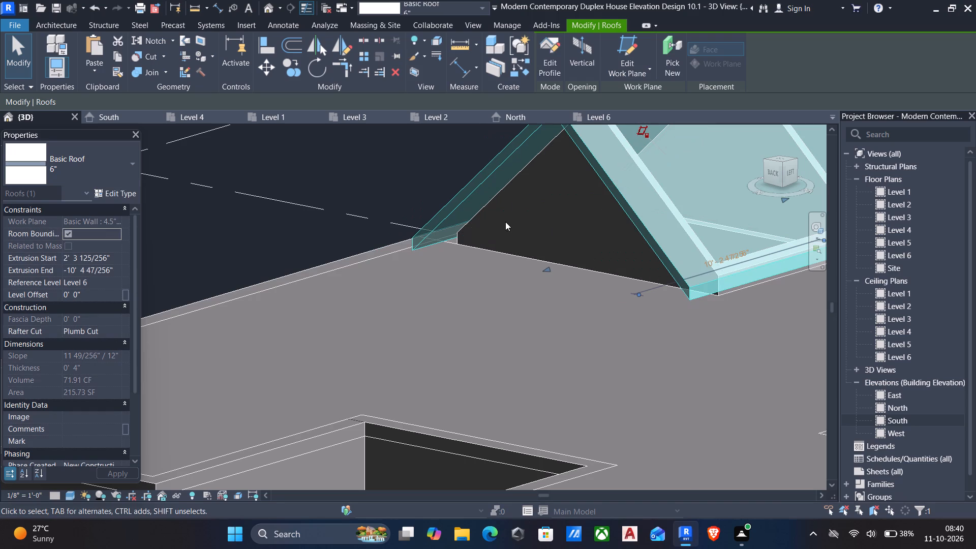
{"action": "left_click_drag", "start_coordinate": [542, 267], "coordinate": [581, 249]}
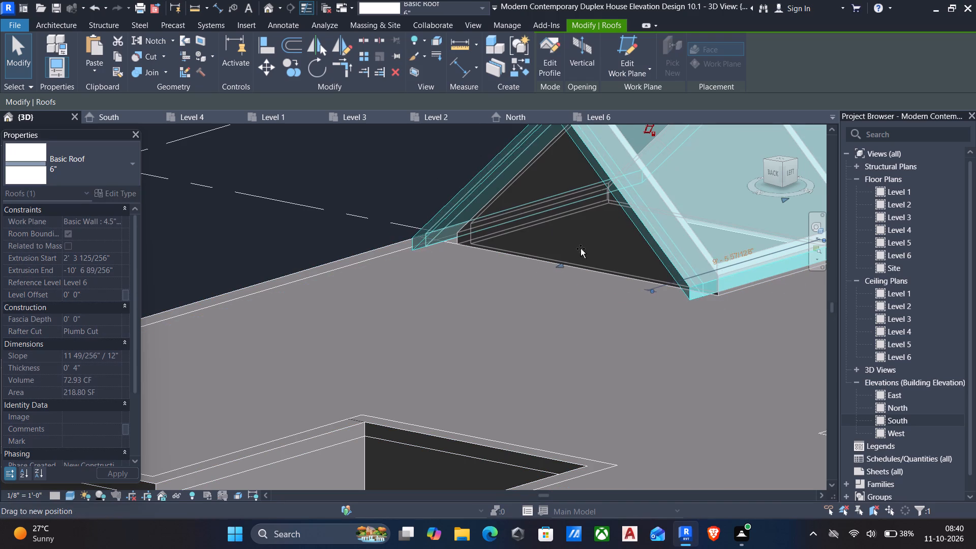
{"action": "left_click_drag", "start_coordinate": [581, 249], "coordinate": [595, 235]}
{"action": "key", "text": "Escape"}
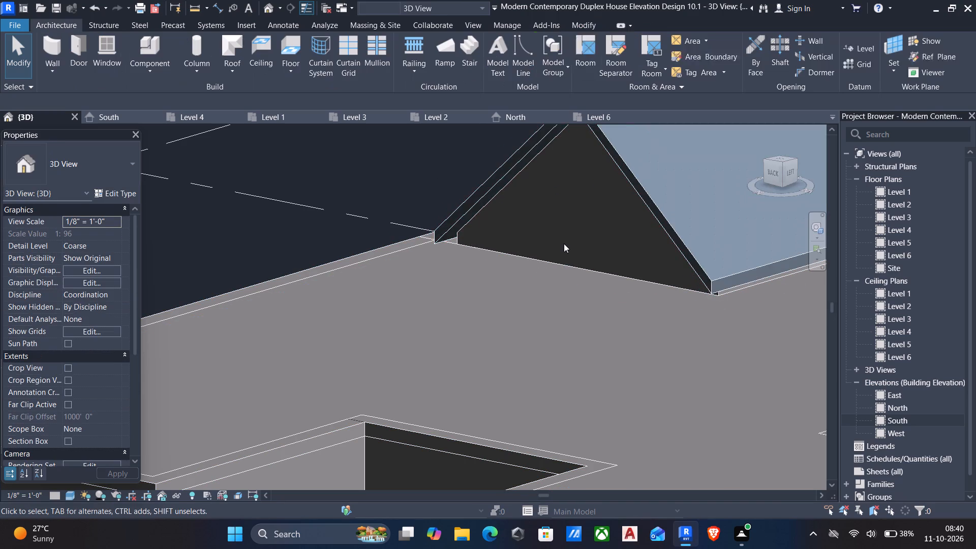
Inspect the shortened gable roof from the back, side and front of the house.
{"action": "scroll", "coordinate": [563, 251], "scroll_direction": "down", "scroll_amount": 6}
{"action": "scroll", "coordinate": [495, 258], "scroll_direction": "down", "scroll_amount": 6}
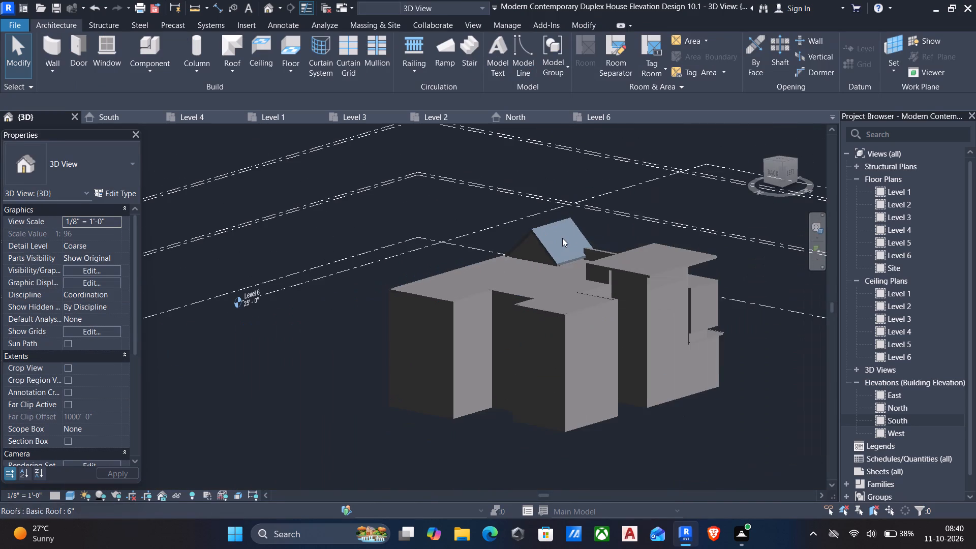
{"action": "scroll", "coordinate": [589, 279], "scroll_direction": "up", "scroll_amount": 6}
{"action": "scroll", "coordinate": [590, 283], "scroll_direction": "down", "scroll_amount": 7}
{"action": "middle_click_drag", "start_coordinate": [591, 282], "coordinate": [529, 291]}
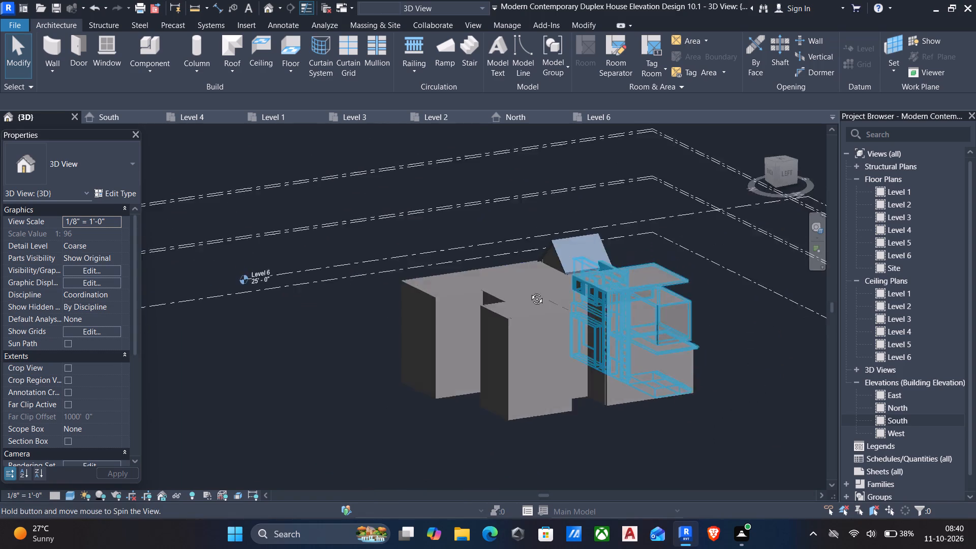
{"action": "middle_click_drag", "start_coordinate": [529, 291], "coordinate": [287, 251]}
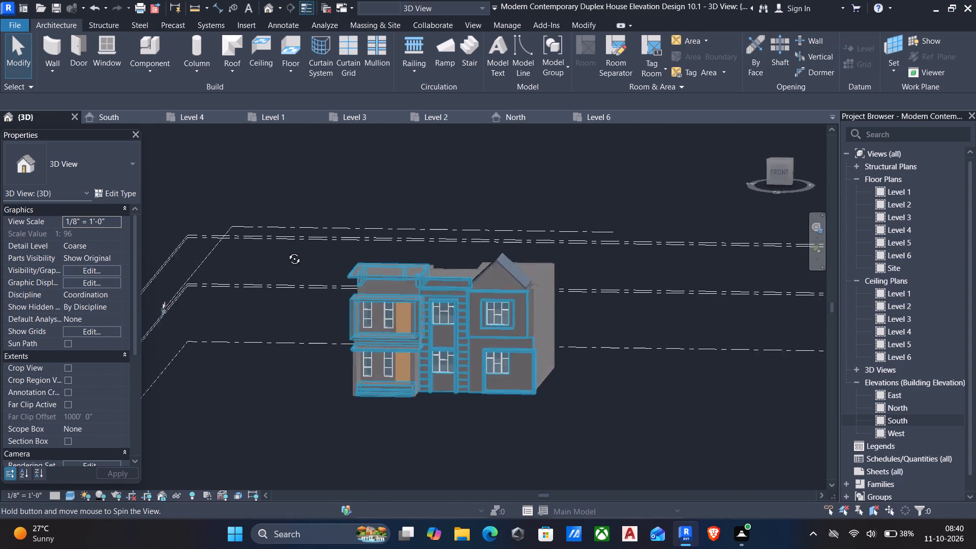
{"action": "middle_click_drag", "start_coordinate": [287, 251], "coordinate": [368, 284]}
{"action": "middle_click_drag", "start_coordinate": [407, 288], "coordinate": [451, 275]}
{"action": "scroll", "coordinate": [567, 320], "scroll_direction": "up", "scroll_amount": 7}
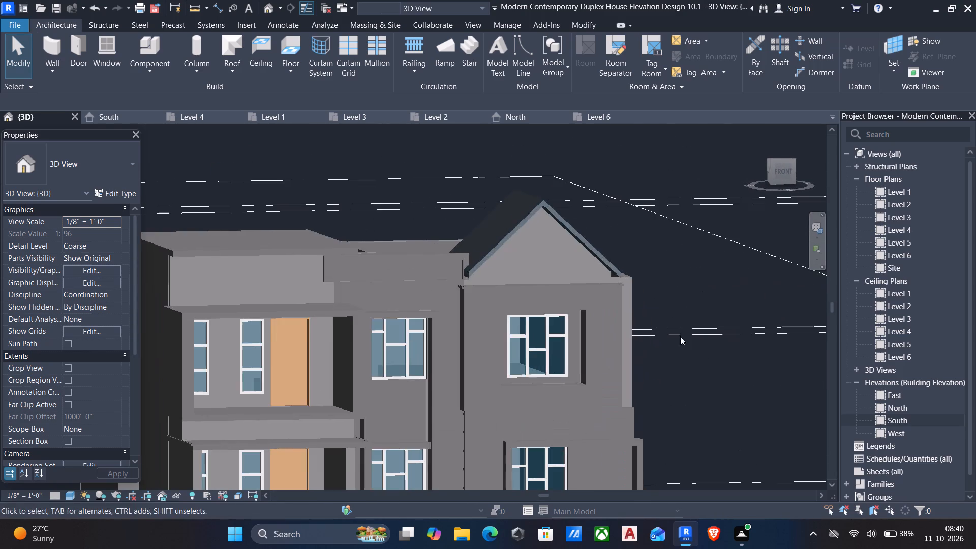
Check in the front 3D view which level the front gable wall's base sits on.
{"action": "left_click", "coordinate": [558, 273]}
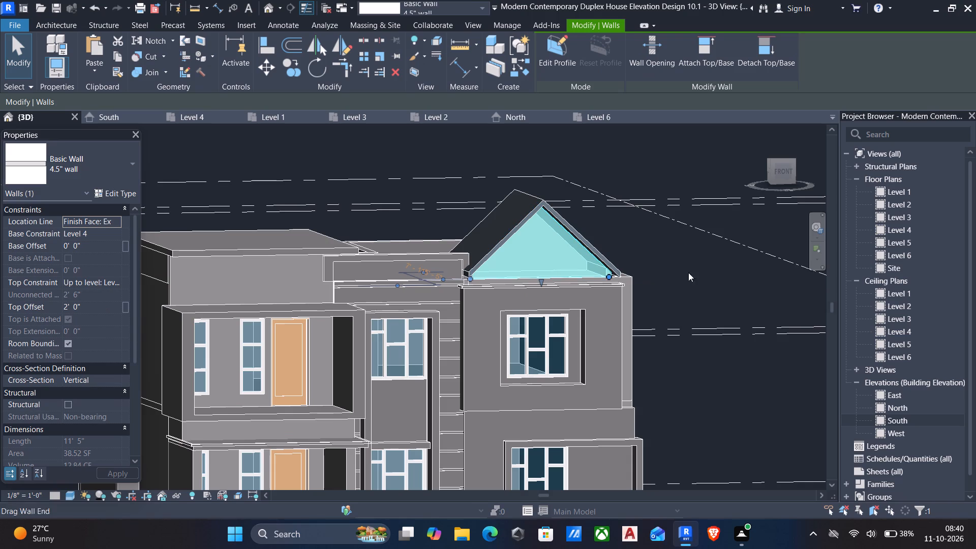
{"action": "left_click", "coordinate": [784, 172]}
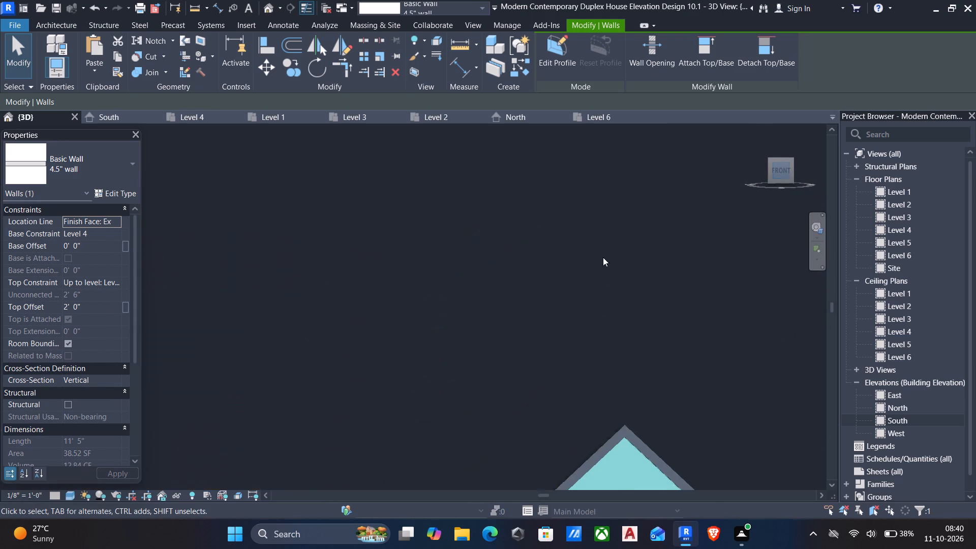
{"action": "scroll", "coordinate": [590, 309], "scroll_direction": "down", "scroll_amount": 7}
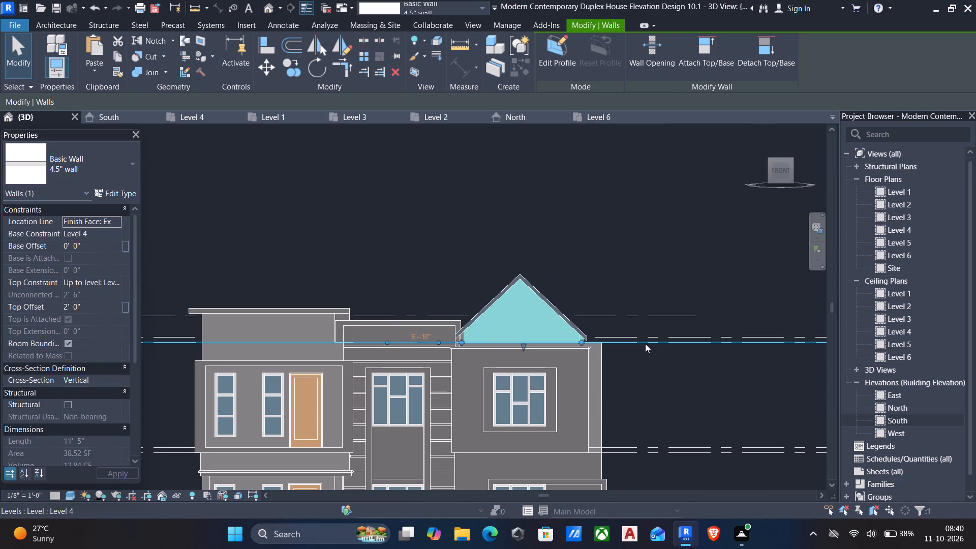
{"action": "left_click", "coordinate": [645, 344]}
{"action": "scroll", "coordinate": [635, 358], "scroll_direction": "down", "scroll_amount": 6}
{"action": "middle_click_drag", "start_coordinate": [729, 383], "coordinate": [493, 361]}
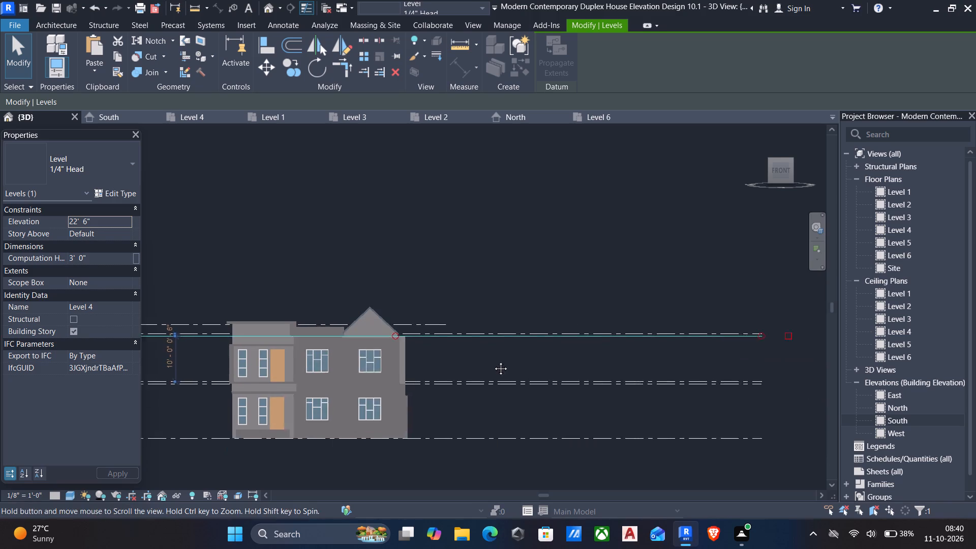
{"action": "middle_click_drag", "start_coordinate": [493, 361], "coordinate": [455, 360]}
{"action": "scroll", "coordinate": [602, 346], "scroll_direction": "down", "scroll_amount": 6}
{"action": "scroll", "coordinate": [359, 348], "scroll_direction": "up", "scroll_amount": 10}
{"action": "scroll", "coordinate": [312, 334], "scroll_direction": "up", "scroll_amount": 6}
{"action": "scroll", "coordinate": [326, 328], "scroll_direction": "down", "scroll_amount": 6}
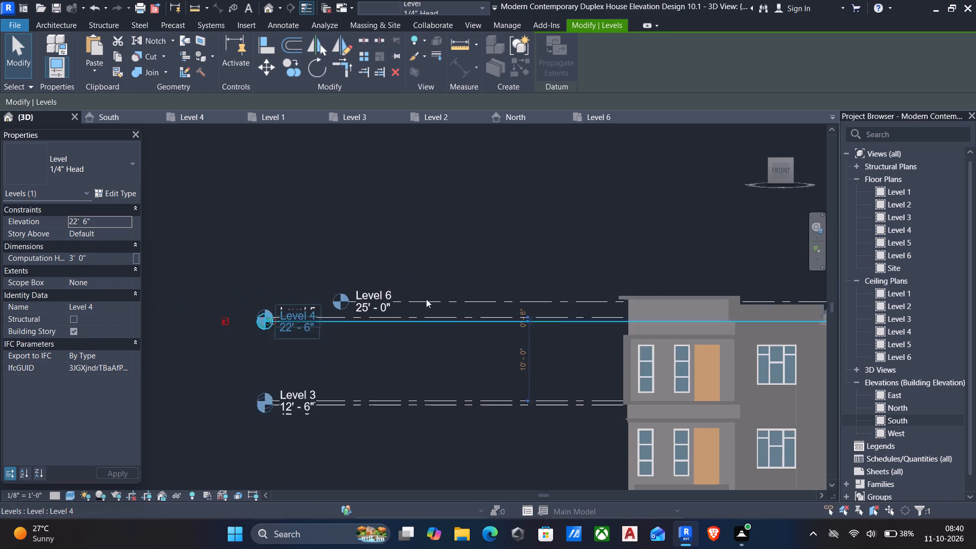
{"action": "scroll", "coordinate": [482, 300], "scroll_direction": "down", "scroll_amount": 5}
On the Level 4 floor plan, draw a Curtain Wall 1 about 13' 5" long along the front gable's 4.5" wall.
{"action": "double_click", "coordinate": [902, 231]}
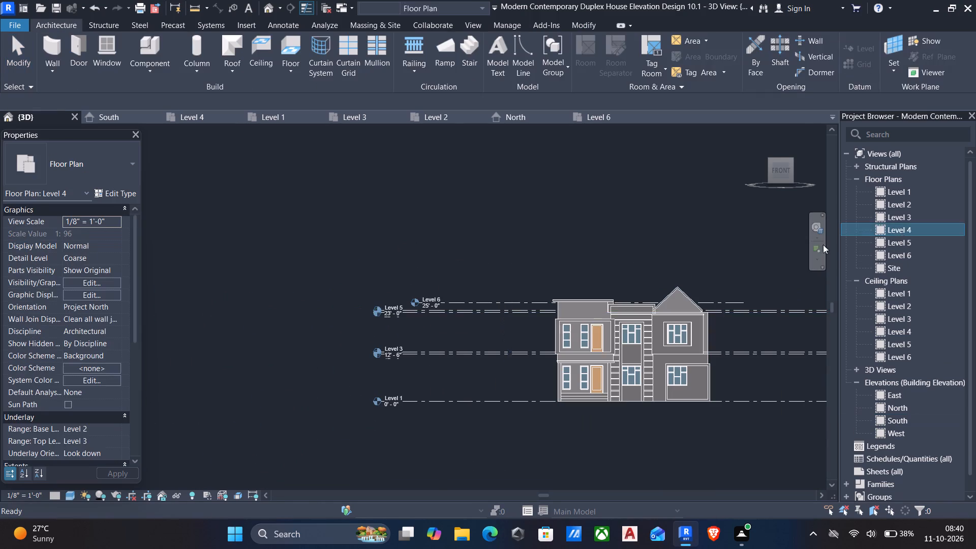
{"action": "scroll", "coordinate": [516, 357], "scroll_direction": "down", "scroll_amount": 5}
{"action": "scroll", "coordinate": [539, 404], "scroll_direction": "up", "scroll_amount": 7}
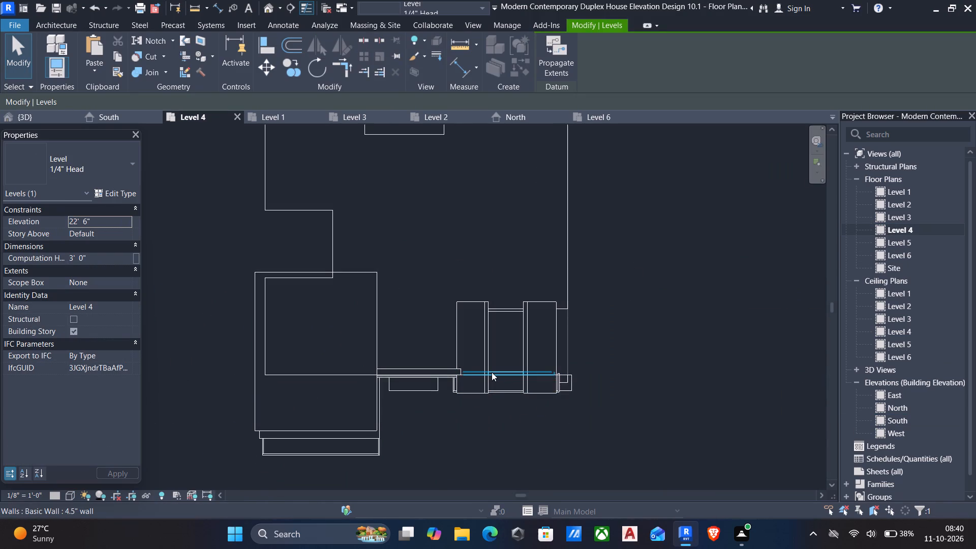
{"action": "scroll", "coordinate": [492, 372], "scroll_direction": "up", "scroll_amount": 5}
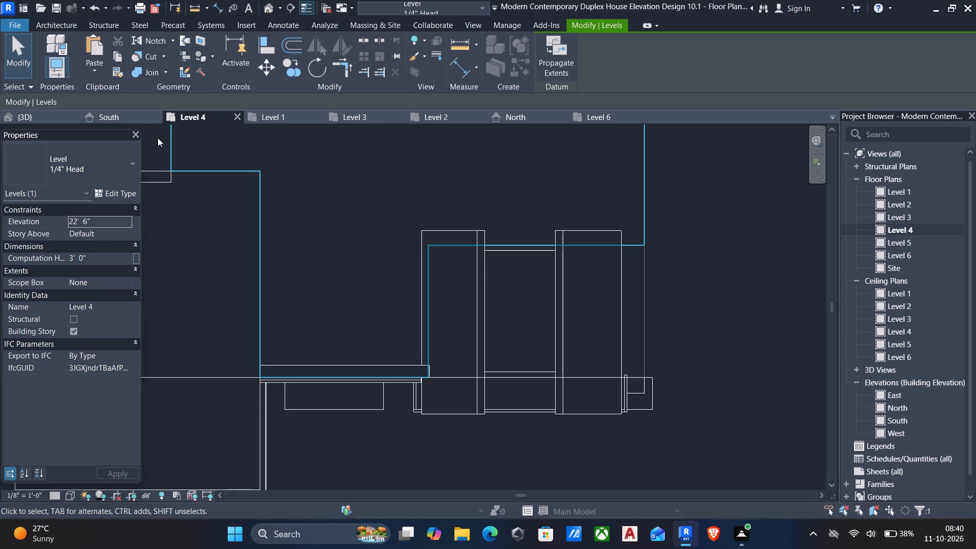
{"action": "type", "text": "wa"}
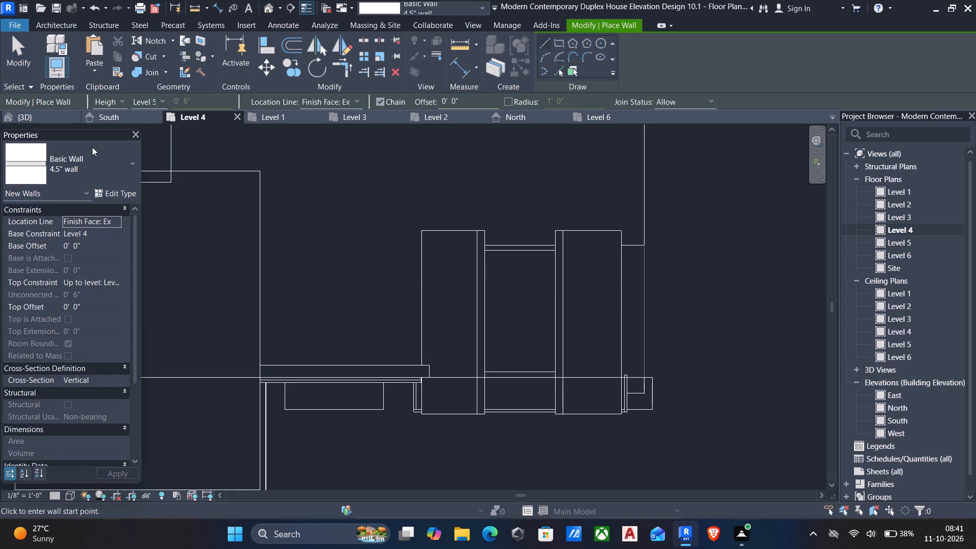
{"action": "left_click", "coordinate": [126, 170]}
{"action": "scroll", "coordinate": [88, 300], "scroll_direction": "up", "scroll_amount": 11}
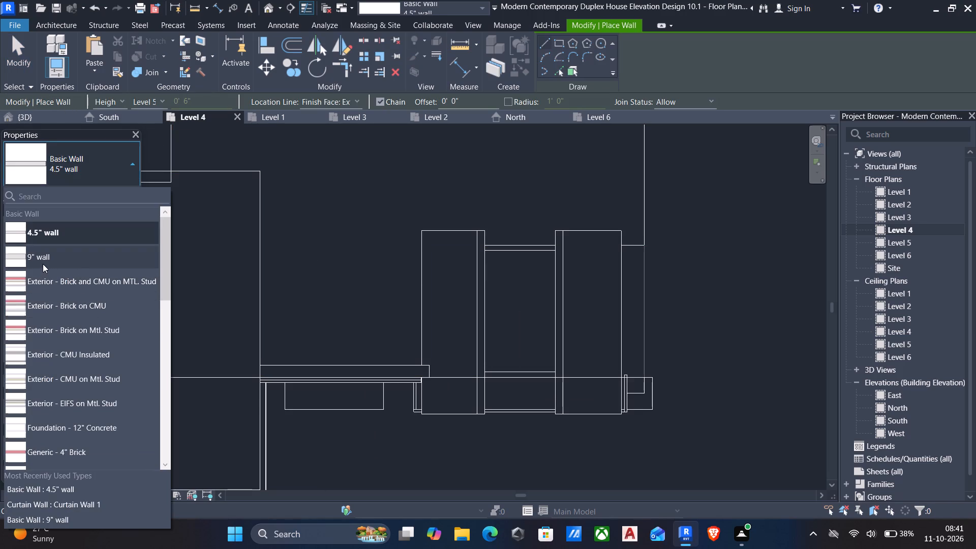
{"action": "scroll", "coordinate": [45, 268], "scroll_direction": "down", "scroll_amount": 12}
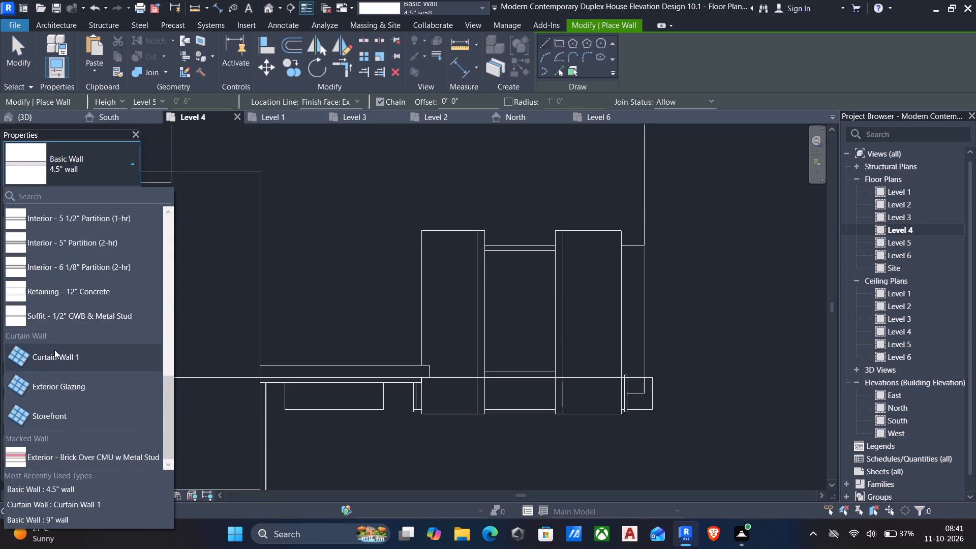
{"action": "left_click", "coordinate": [57, 354]}
{"action": "scroll", "coordinate": [573, 369], "scroll_direction": "up", "scroll_amount": 4}
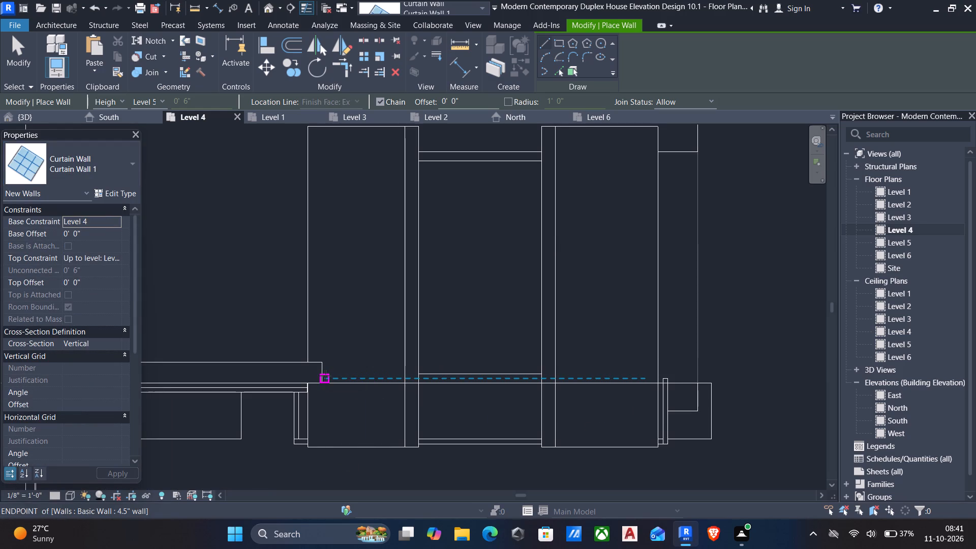
{"action": "left_click_drag", "start_coordinate": [325, 376], "coordinate": [343, 376]}
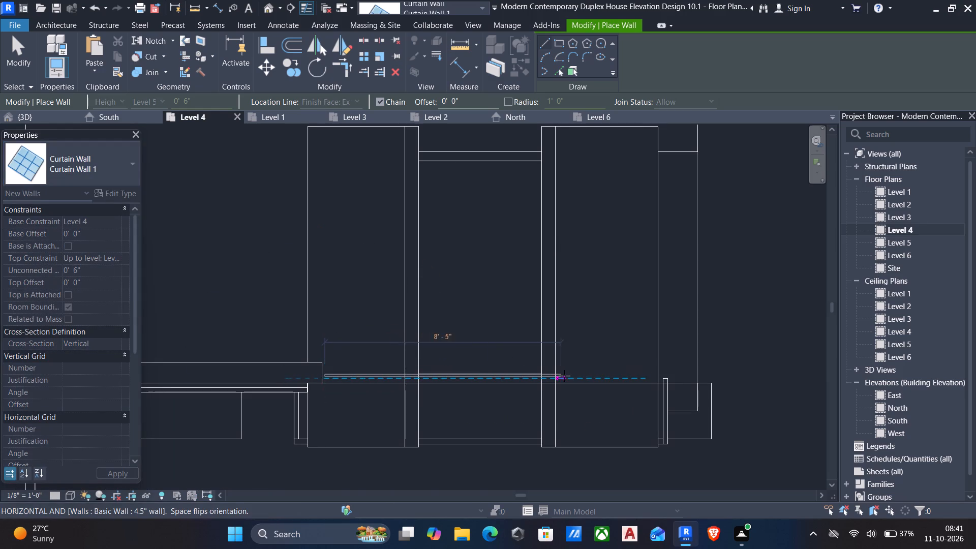
{"action": "left_click", "coordinate": [701, 380]}
{"action": "key", "text": "Escape"}
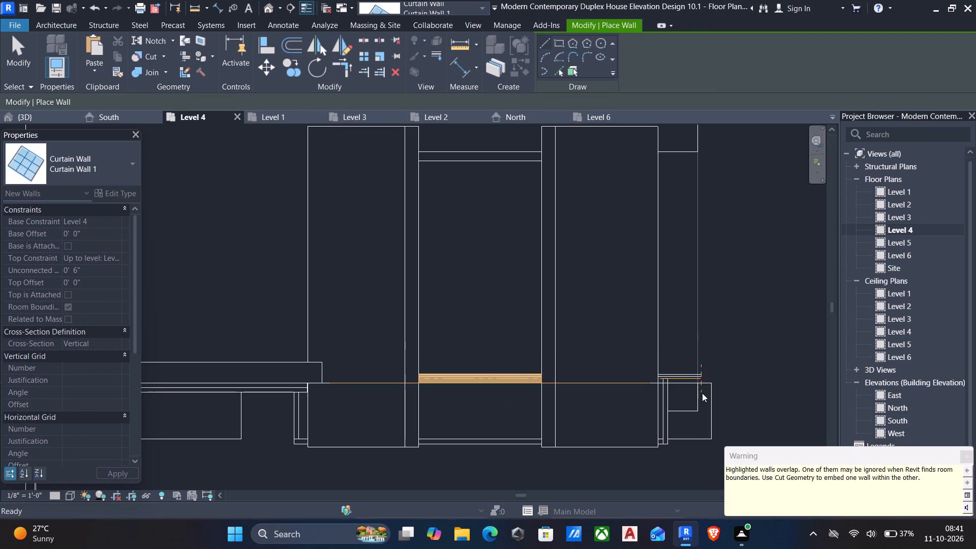
{"action": "key", "text": "Escape"}
In the front 3D view, raise the new curtain wall's top to just above the gable ridge, a top offset of about 6' 1".
{"action": "scroll", "coordinate": [693, 378], "scroll_direction": "up", "scroll_amount": 3}
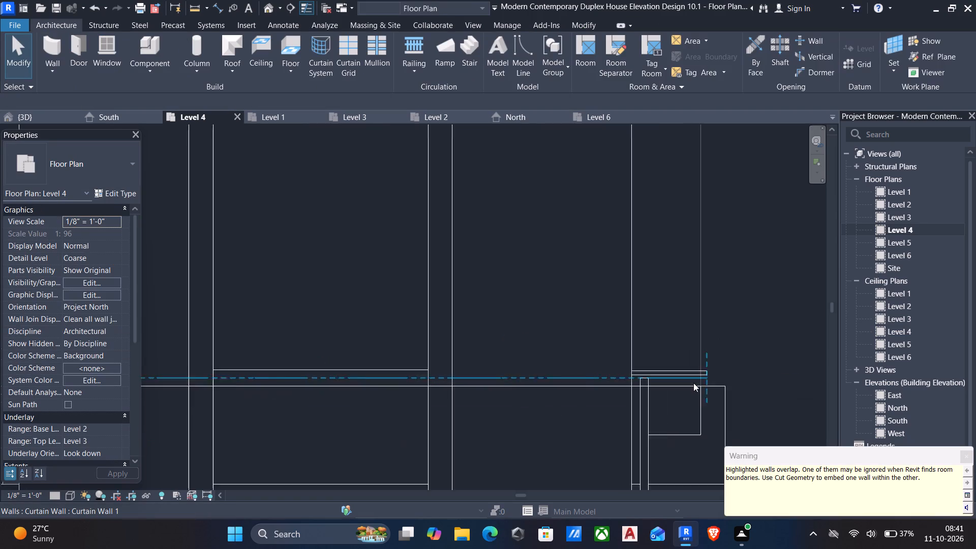
{"action": "scroll", "coordinate": [693, 383], "scroll_direction": "up", "scroll_amount": 2}
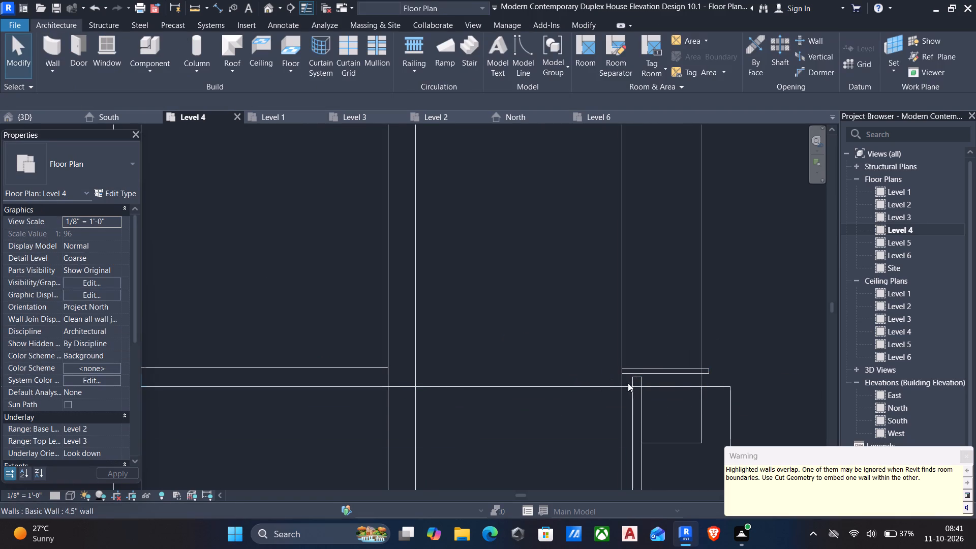
{"action": "left_click", "coordinate": [694, 378]}
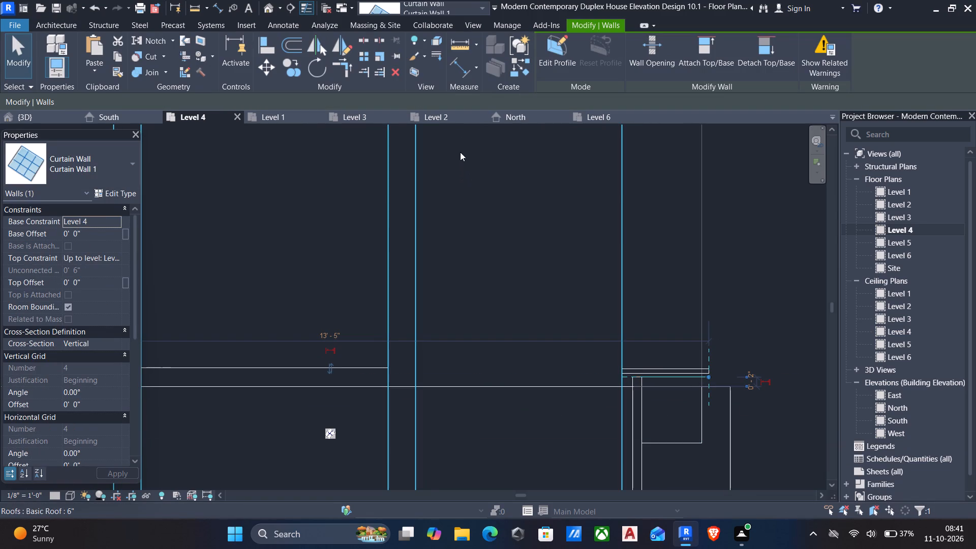
{"action": "left_click", "coordinate": [268, 8]}
{"action": "scroll", "coordinate": [706, 295], "scroll_direction": "up", "scroll_amount": 6}
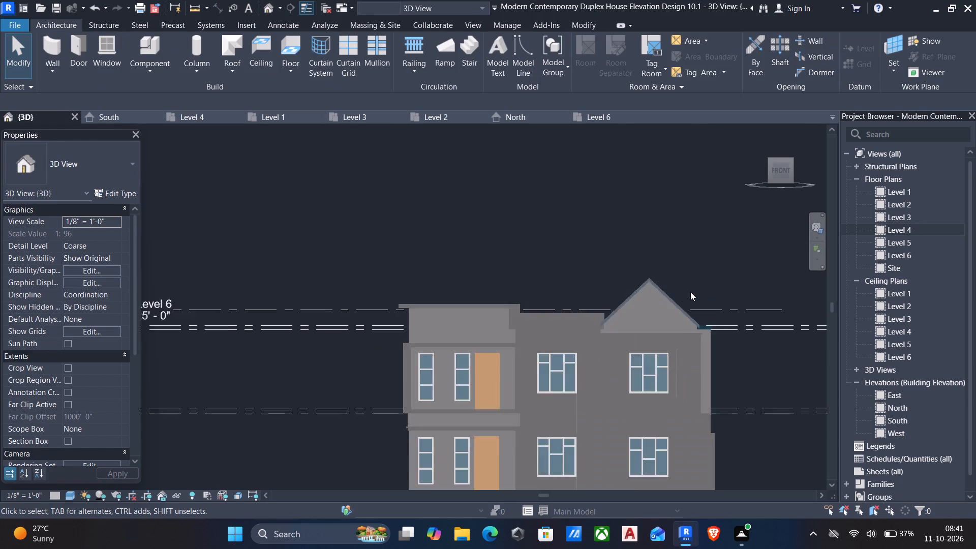
{"action": "left_click", "coordinate": [670, 329]}
{"action": "scroll", "coordinate": [666, 334], "scroll_direction": "up", "scroll_amount": 6}
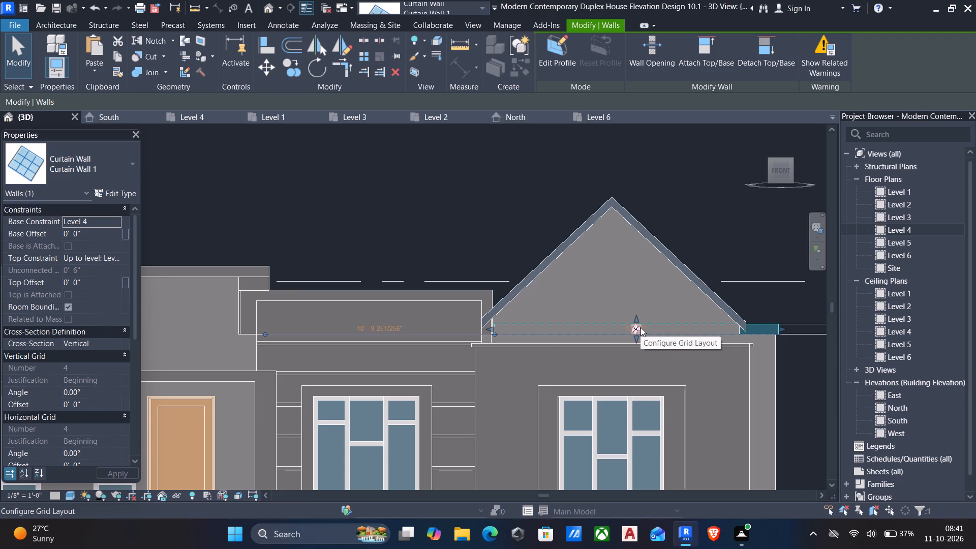
{"action": "left_click_drag", "start_coordinate": [635, 317], "coordinate": [623, 277]}
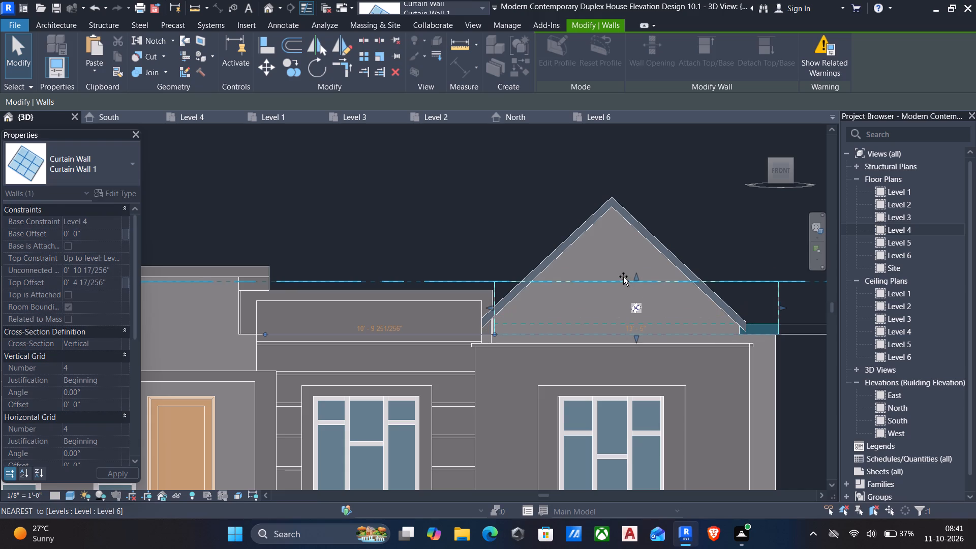
{"action": "left_click_drag", "start_coordinate": [623, 277], "coordinate": [620, 221]}
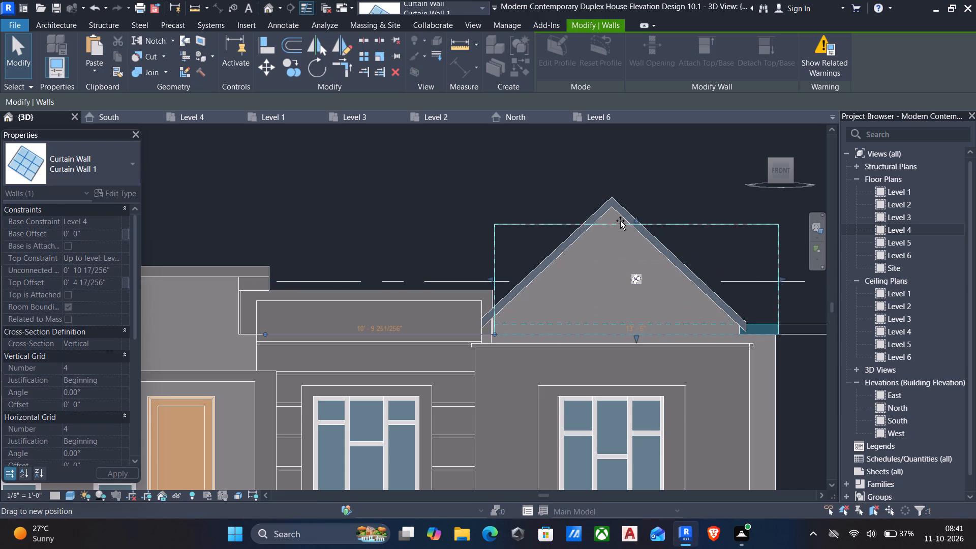
{"action": "left_click_drag", "start_coordinate": [620, 221], "coordinate": [602, 195]}
{"action": "key", "text": "Escape"}
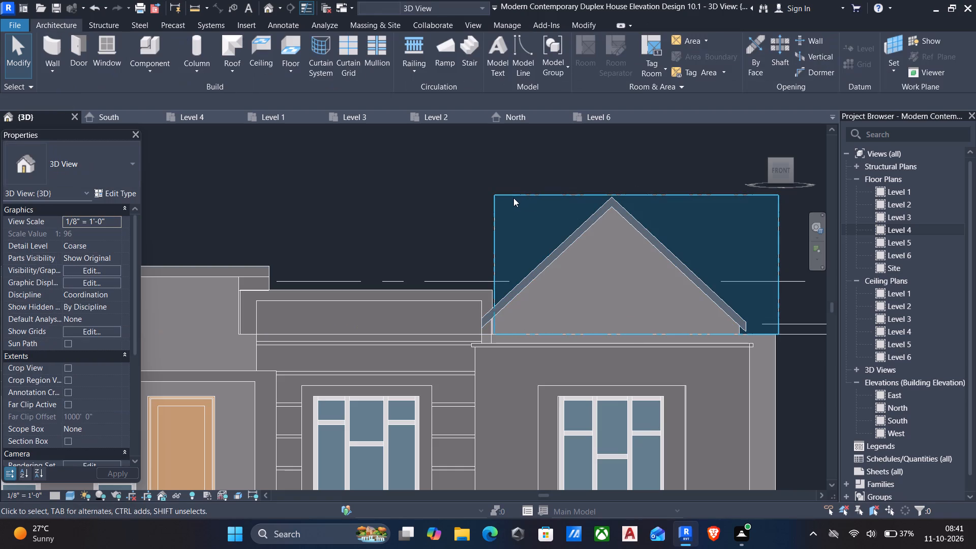
Edit the curtain wall's profile and delete its rectangular boundary lines.
{"action": "left_click", "coordinate": [511, 197]}
{"action": "left_click", "coordinate": [555, 58]}
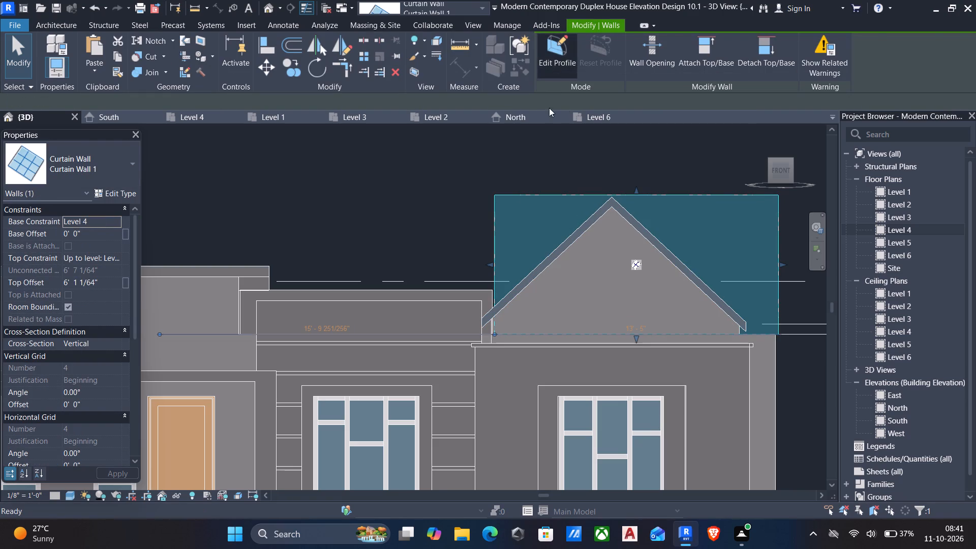
{"action": "scroll", "coordinate": [466, 181], "scroll_direction": "down", "scroll_amount": 5}
{"action": "middle_click_drag", "start_coordinate": [464, 187], "coordinate": [449, 189]}
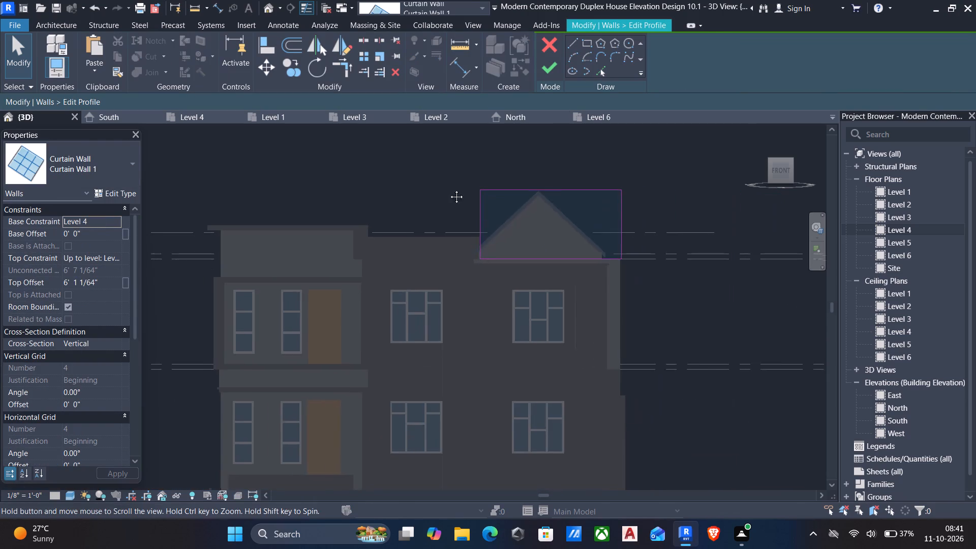
{"action": "middle_click_drag", "start_coordinate": [449, 189], "coordinate": [410, 184]}
{"action": "scroll", "coordinate": [410, 178], "scroll_direction": "up", "scroll_amount": 1}
{"action": "left_click_drag", "start_coordinate": [402, 165], "coordinate": [654, 301]}
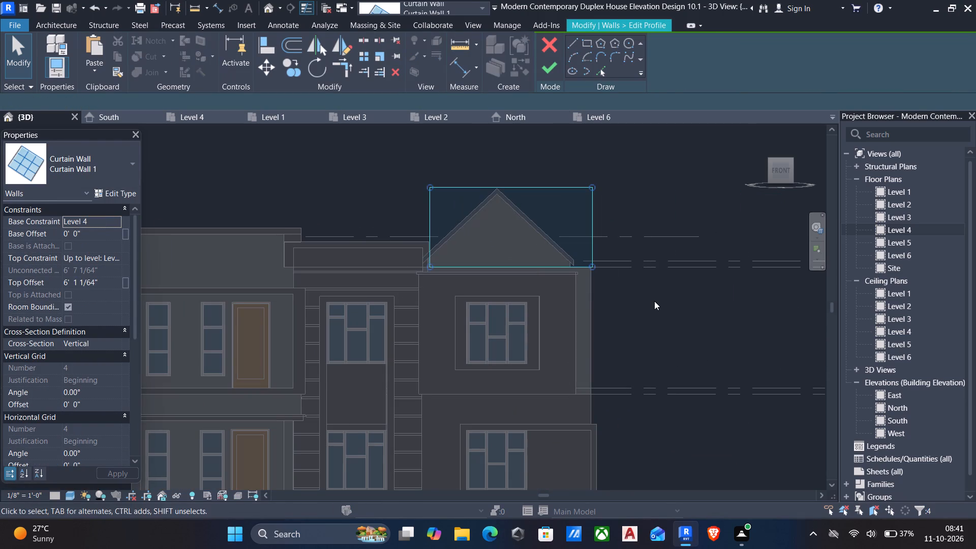
{"action": "key", "text": "Delete"}
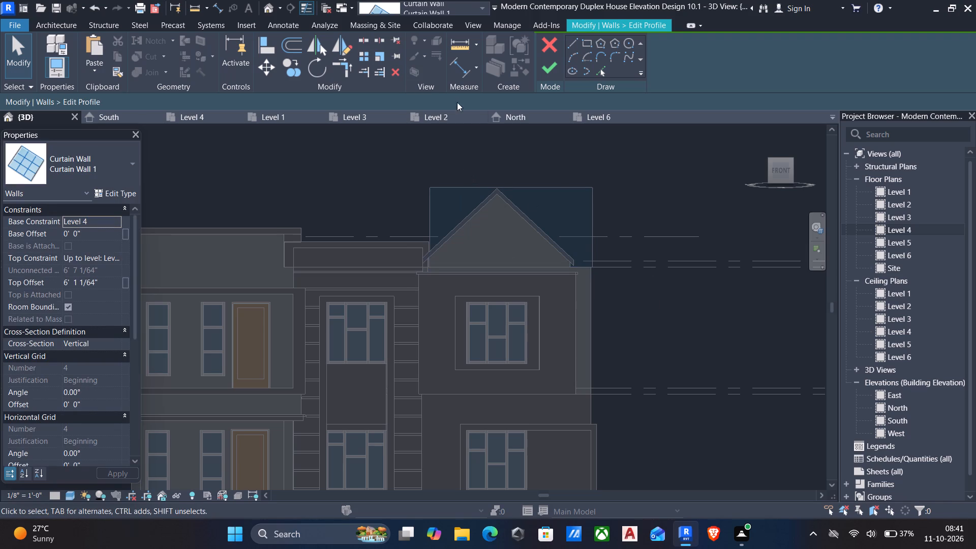
Create profile lines by picking the undersides of both gable roof slopes and the base edge of the front gable wall.
{"action": "left_click", "coordinate": [594, 72]}
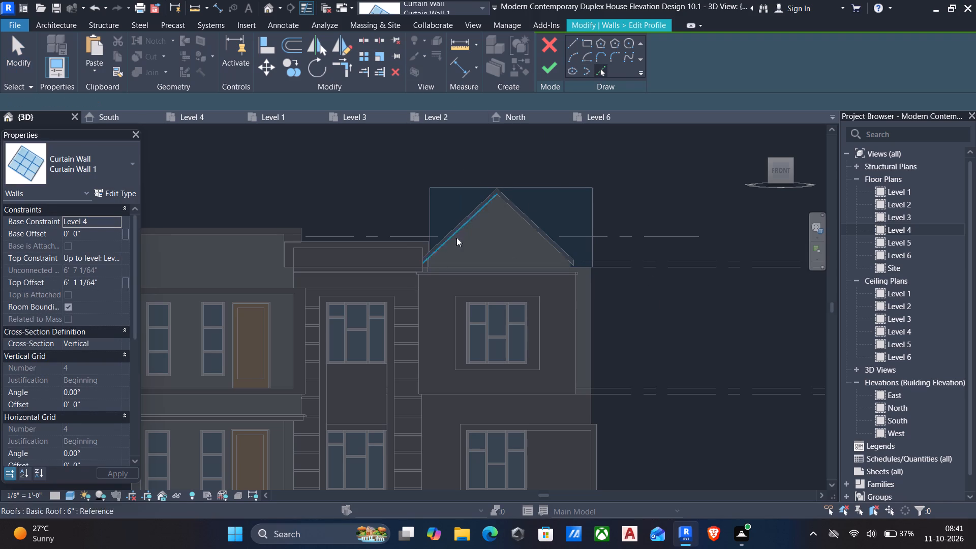
{"action": "scroll", "coordinate": [443, 245], "scroll_direction": "up", "scroll_amount": 5}
{"action": "left_click", "coordinate": [443, 245]}
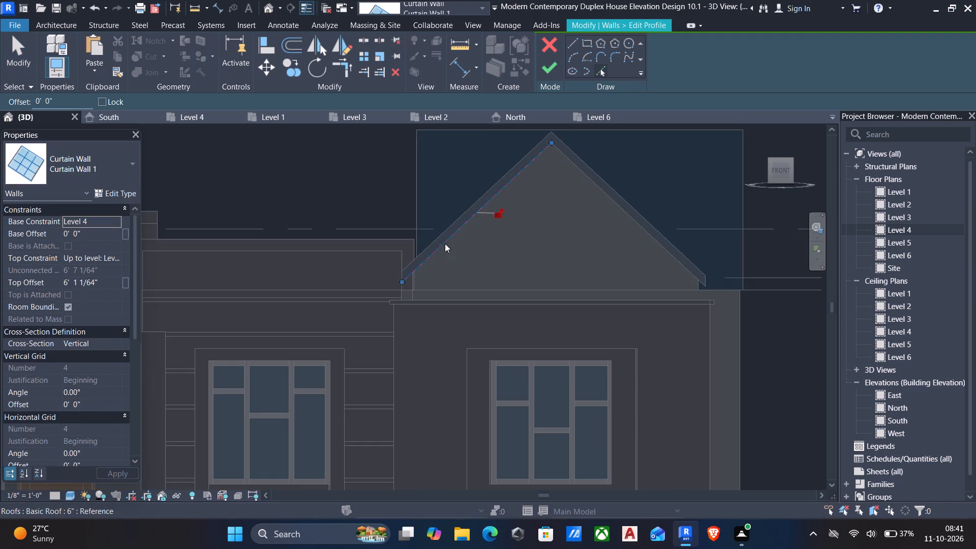
{"action": "left_click", "coordinate": [637, 229]}
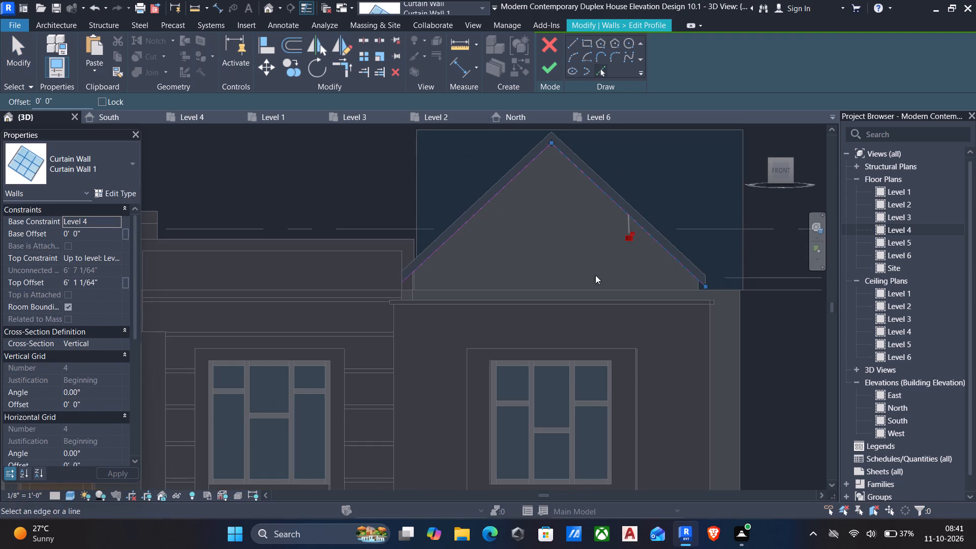
{"action": "left_click", "coordinate": [581, 289]}
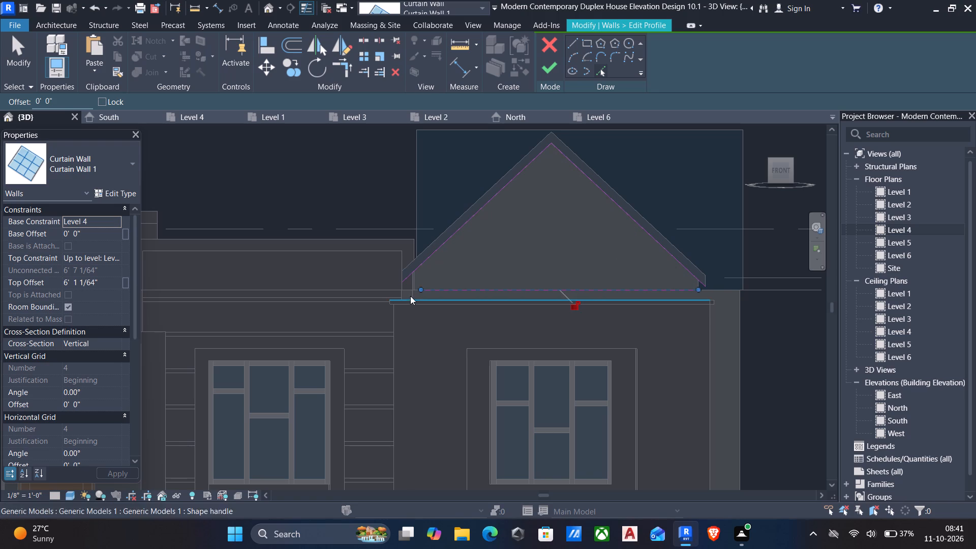
Draw a vertical profile line about 1' 7.5" high from the left roof slope line down to the base line.
{"action": "scroll", "coordinate": [410, 296], "scroll_direction": "up", "scroll_amount": 5}
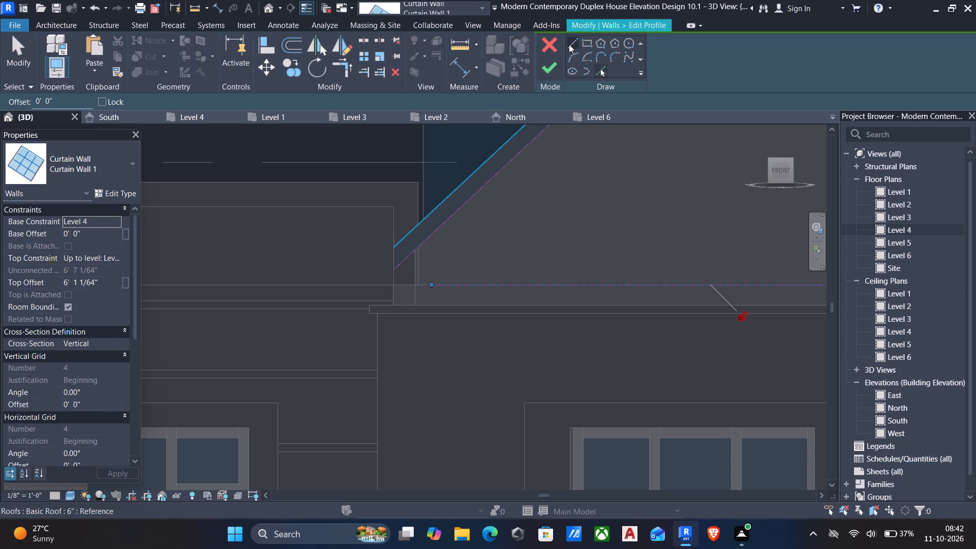
{"action": "left_click", "coordinate": [569, 44]}
{"action": "left_click", "coordinate": [463, 207]}
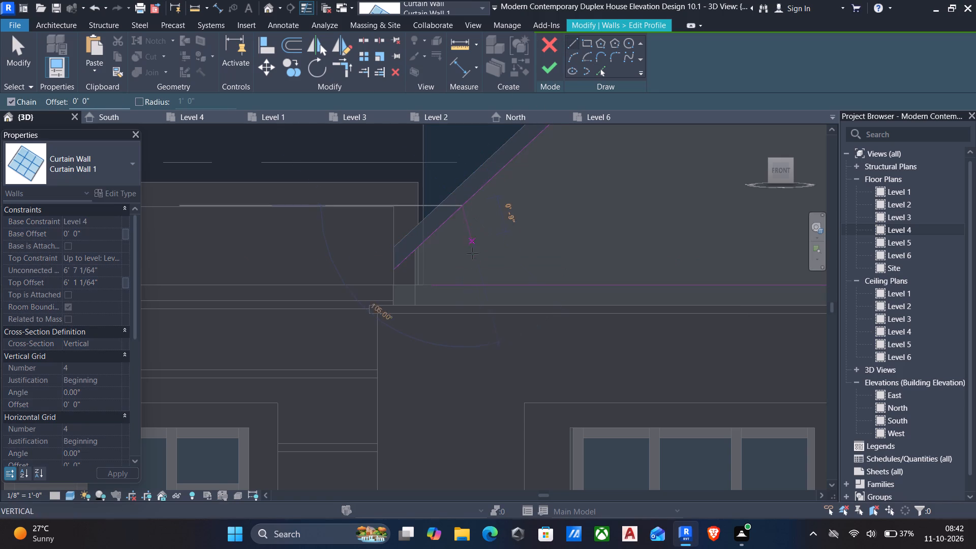
{"action": "left_click", "coordinate": [464, 285]}
{"action": "key", "text": "Escape"}
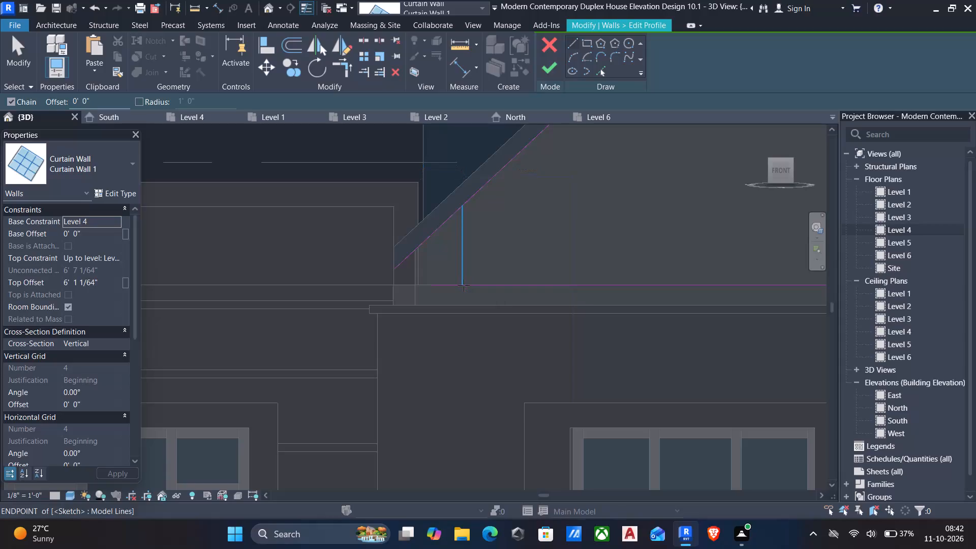
Trim the left slope line and the base line to the vertical line, forming the profile's closed left side.
{"action": "type", "text": "tr"}
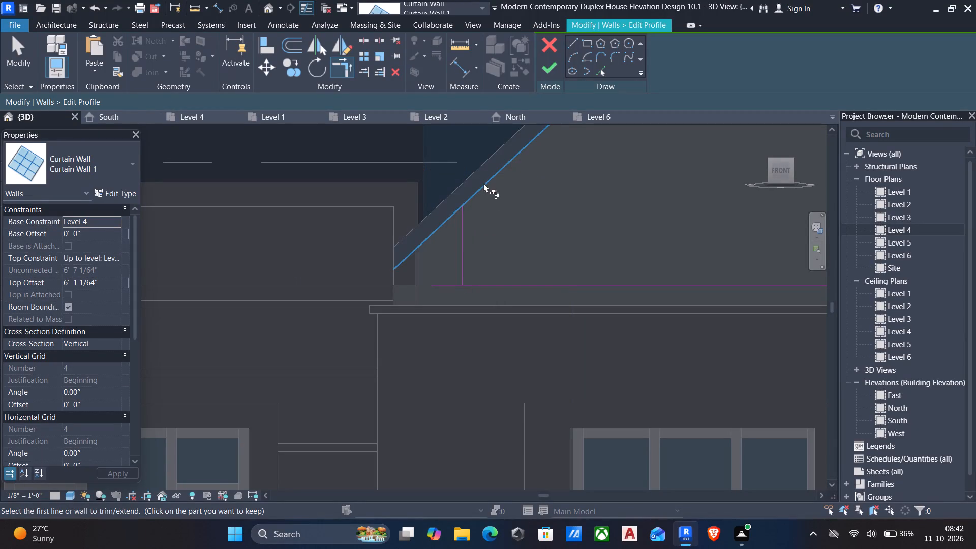
{"action": "left_click", "coordinate": [483, 183]}
{"action": "left_click", "coordinate": [462, 232]}
{"action": "left_click", "coordinate": [489, 284]}
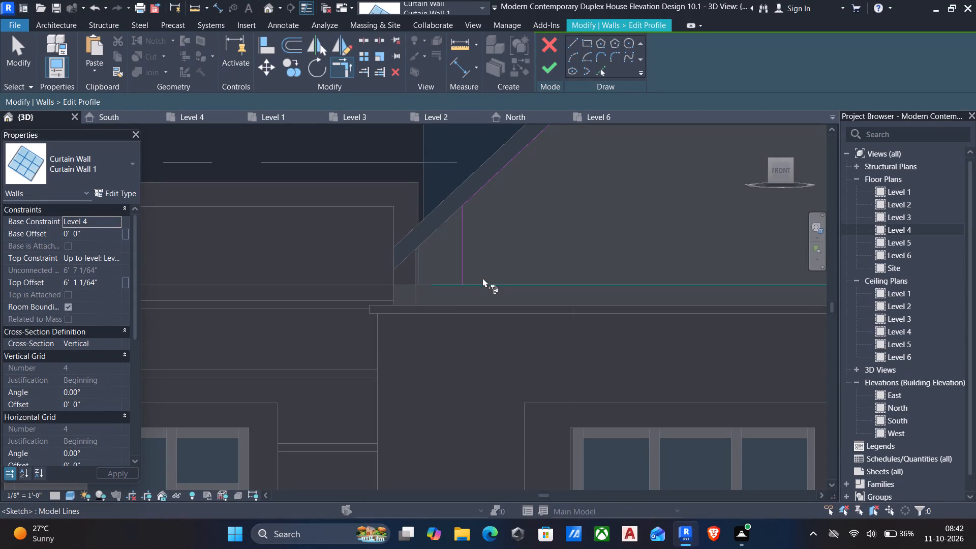
{"action": "left_click", "coordinate": [466, 264]}
{"action": "scroll", "coordinate": [470, 266], "scroll_direction": "down", "scroll_amount": 4}
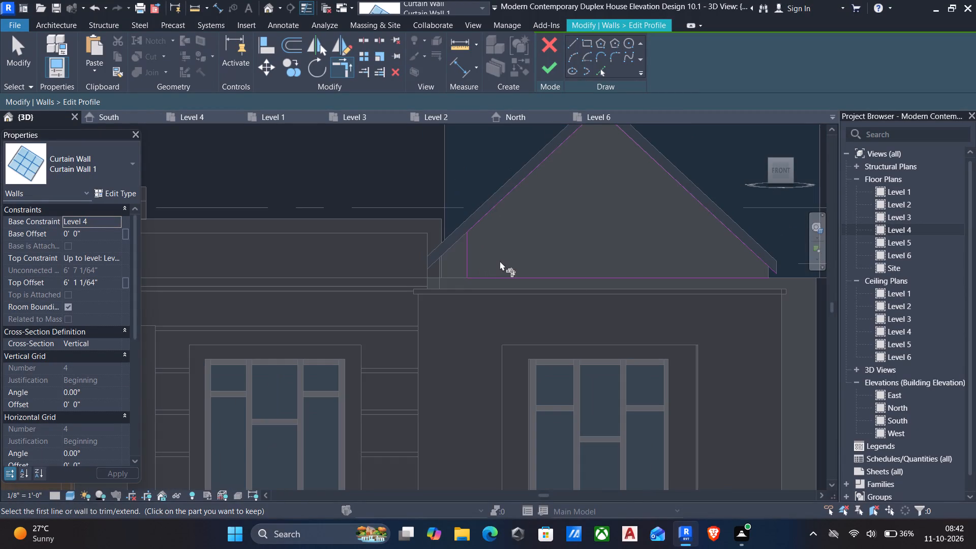
{"action": "key", "text": "Escape"}
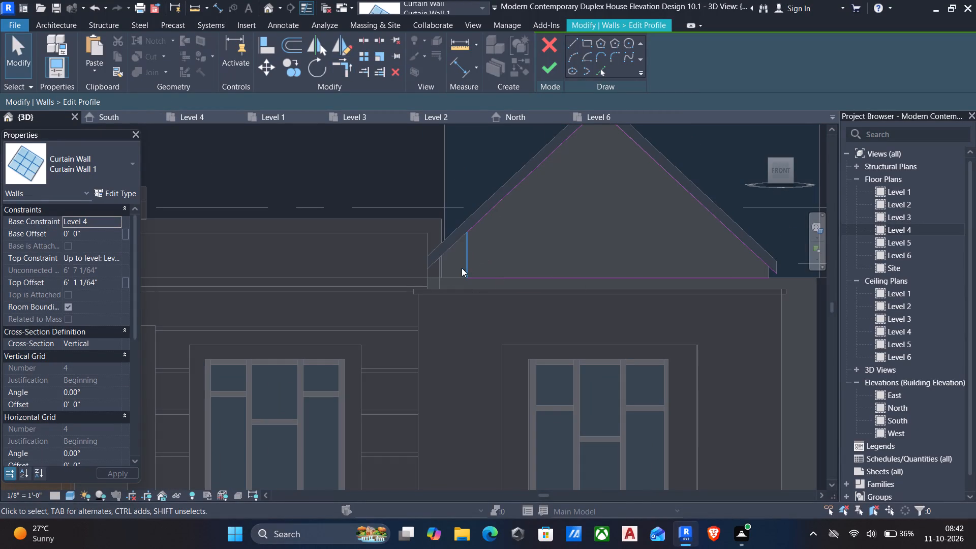
Mirror a copy of the vertical line to the profile's right side about a vertical axis drawn through the gable's centre.
{"action": "left_click", "coordinate": [465, 252]}
{"action": "type", "text": "dm"}
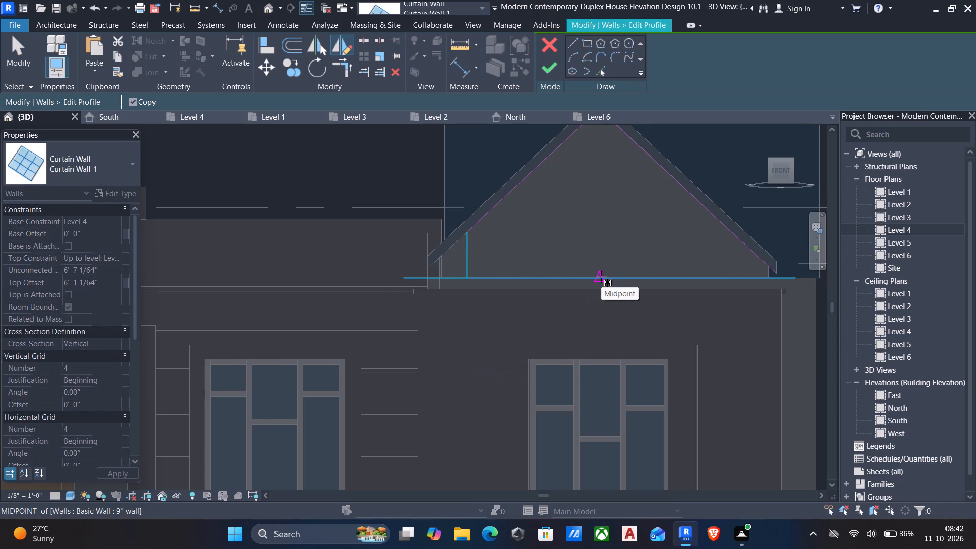
{"action": "left_click_drag", "start_coordinate": [601, 277], "coordinate": [600, 264]}
{"action": "middle_click_drag", "start_coordinate": [604, 205], "coordinate": [599, 282]}
{"action": "left_click", "coordinate": [593, 182]}
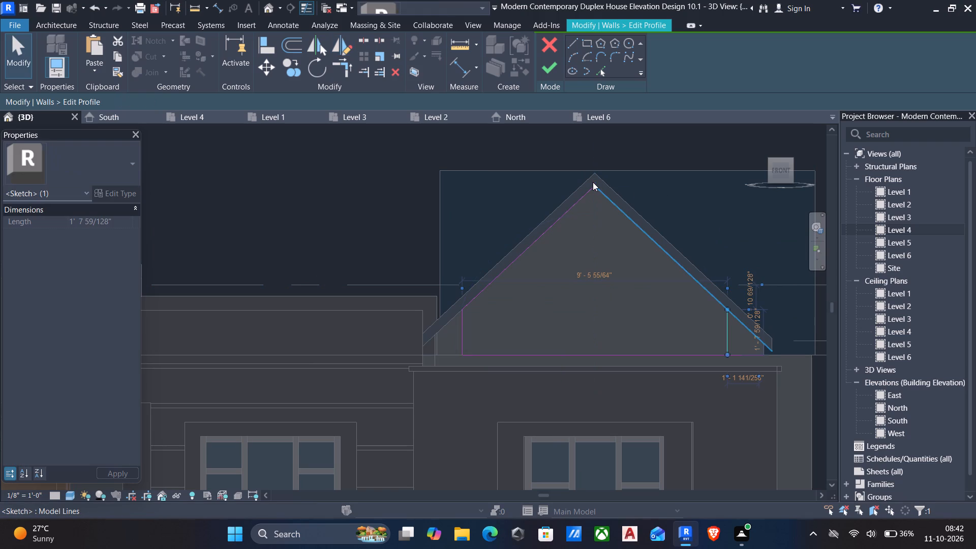
{"action": "key", "text": "Escape"}
{"action": "key", "text": "Escape"}
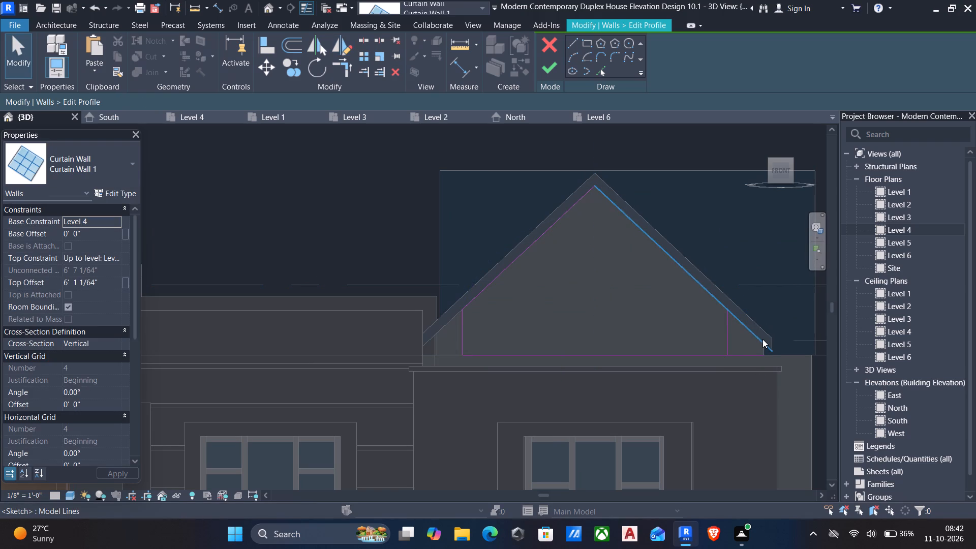
Trim the base line and right slope line to the mirrored vertical line, and finish the curtain wall's profile edit.
{"action": "type", "text": "tr"}
{"action": "left_click", "coordinate": [697, 352]}
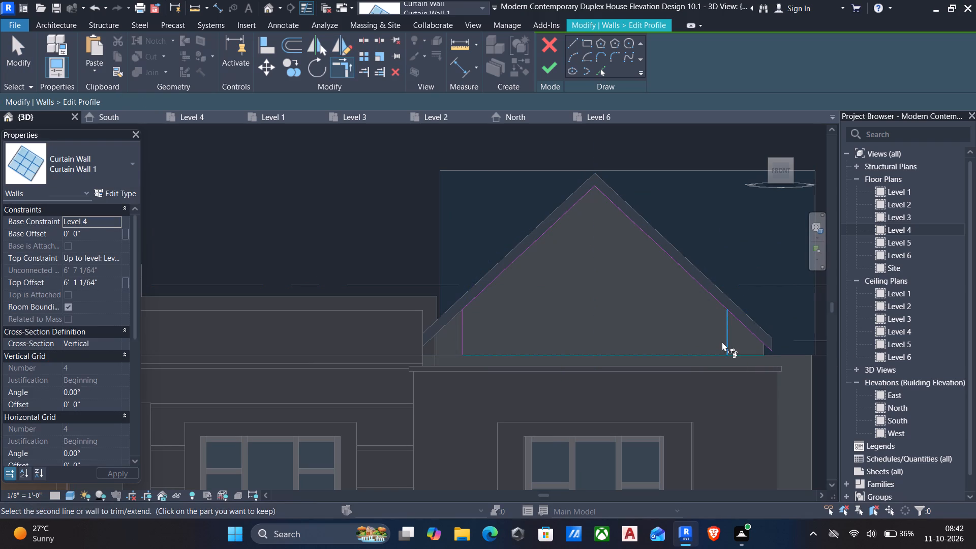
{"action": "left_click", "coordinate": [723, 341]}
{"action": "left_click", "coordinate": [707, 290]}
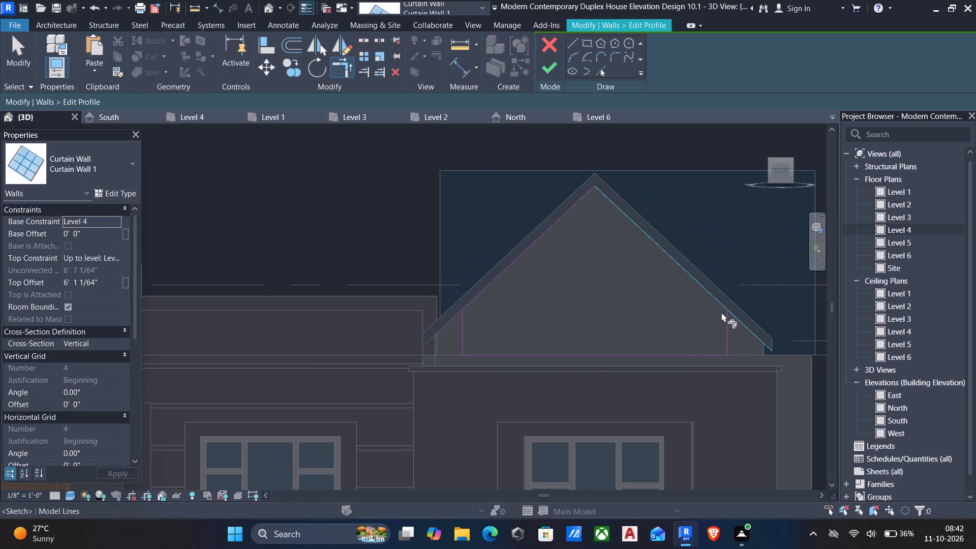
{"action": "left_click", "coordinate": [726, 322]}
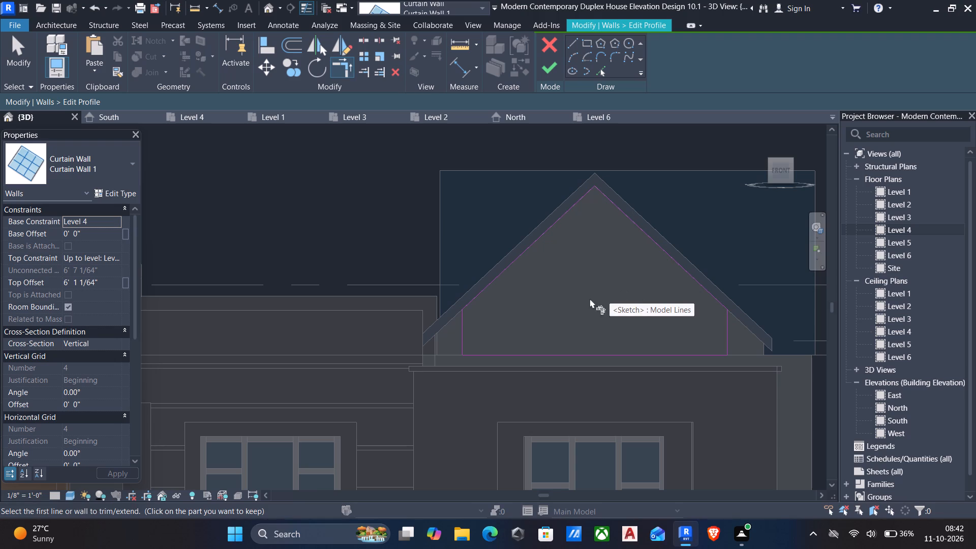
{"action": "left_click", "coordinate": [544, 71]}
{"action": "scroll", "coordinate": [444, 244], "scroll_direction": "down", "scroll_amount": 3}
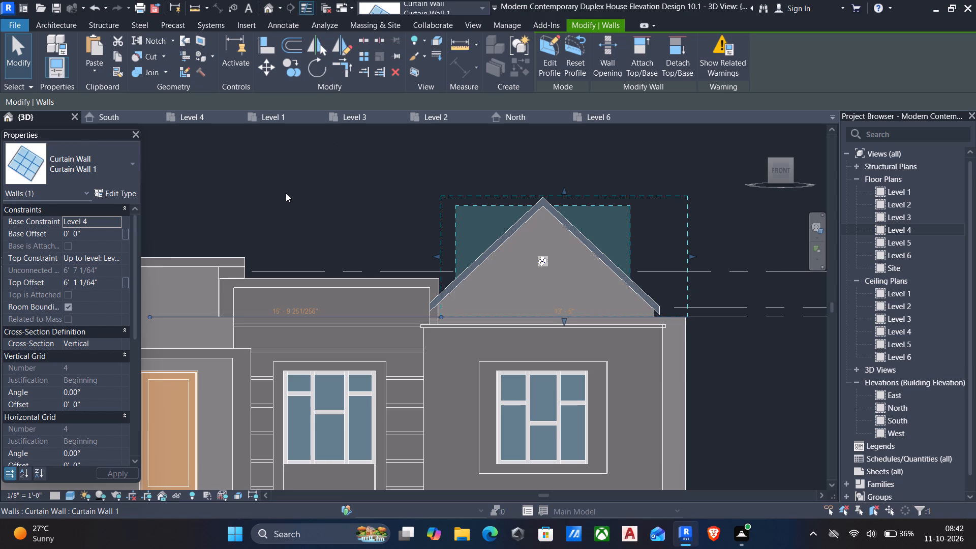
{"action": "key", "text": "Escape"}
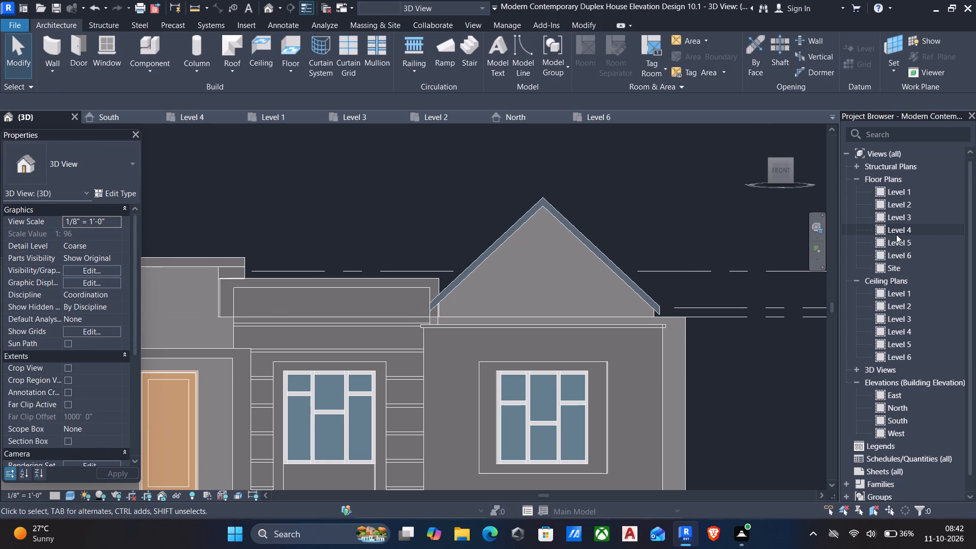
In the Level 5 floor plan, cut the 4.5" front gable wall with the overlapping Curtain Wall 1, and return to the 3D view.
{"action": "double_click", "coordinate": [910, 251]}
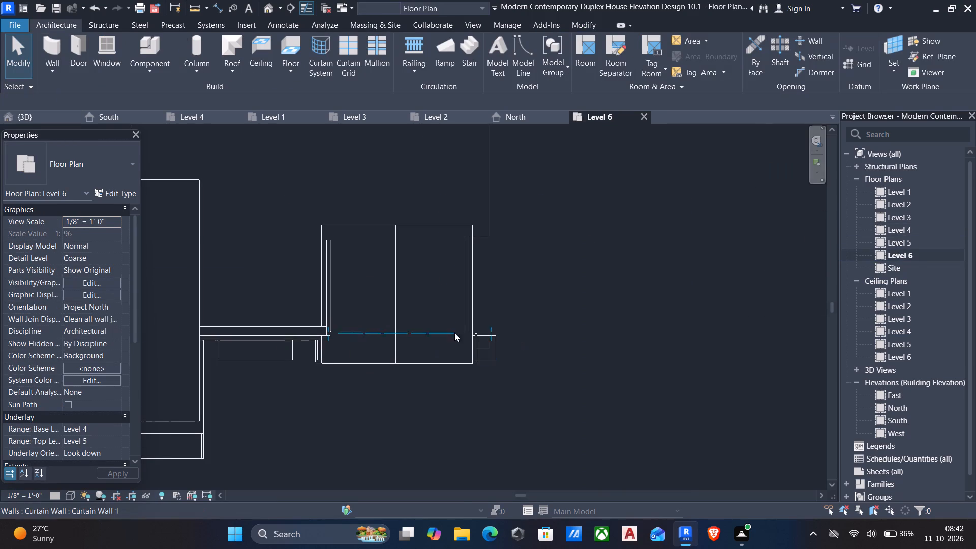
{"action": "left_click", "coordinate": [404, 335]}
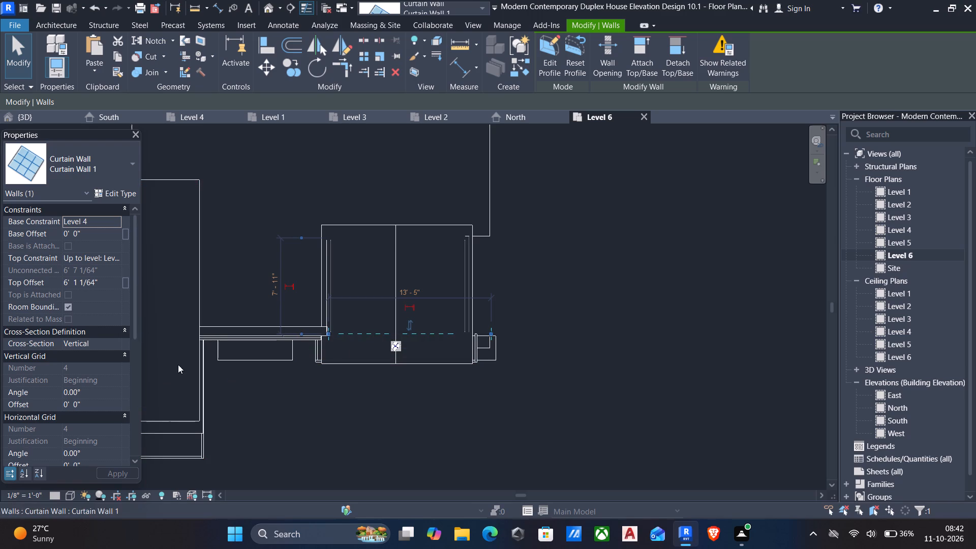
{"action": "key", "text": "Escape"}
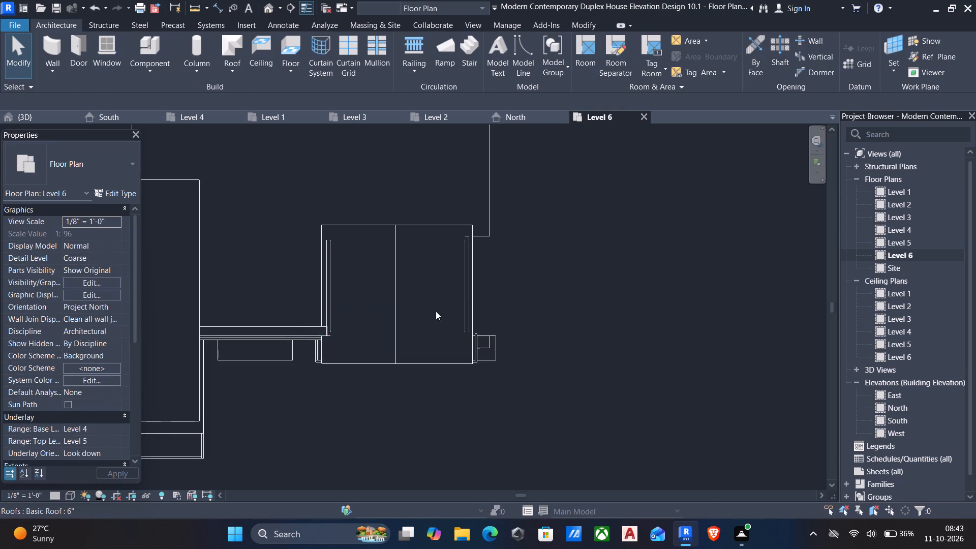
{"action": "left_click", "coordinate": [881, 243]}
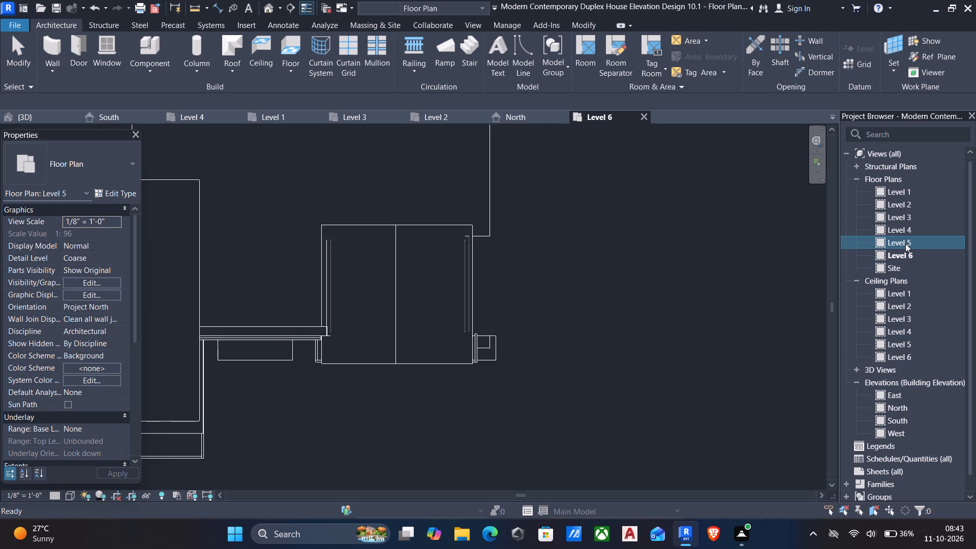
{"action": "double_click", "coordinate": [905, 243]}
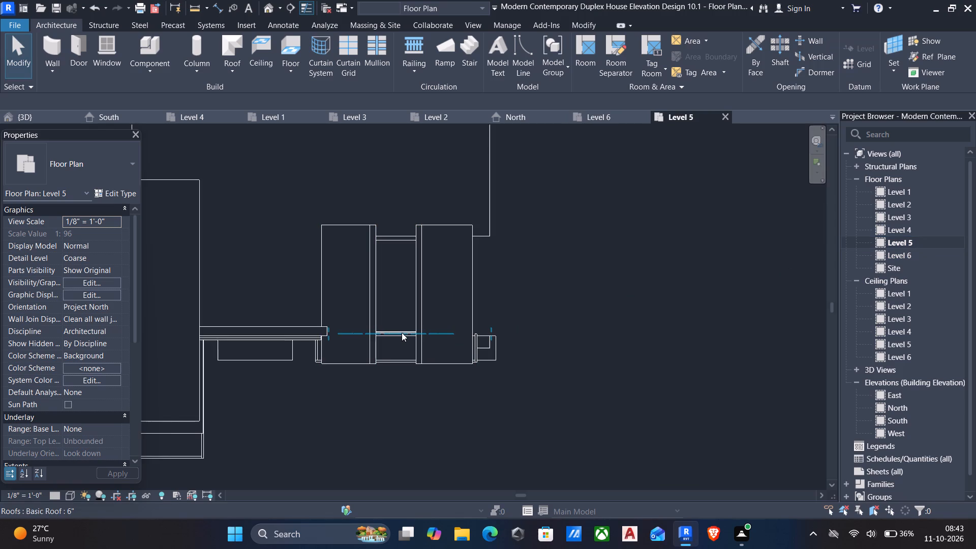
{"action": "scroll", "coordinate": [402, 332], "scroll_direction": "up", "scroll_amount": 10}
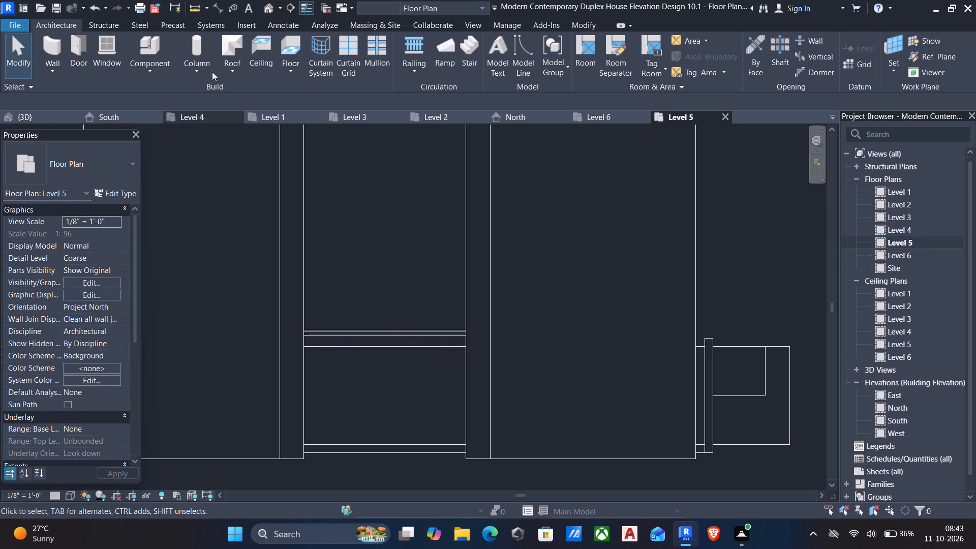
{"action": "type", "text": "li"}
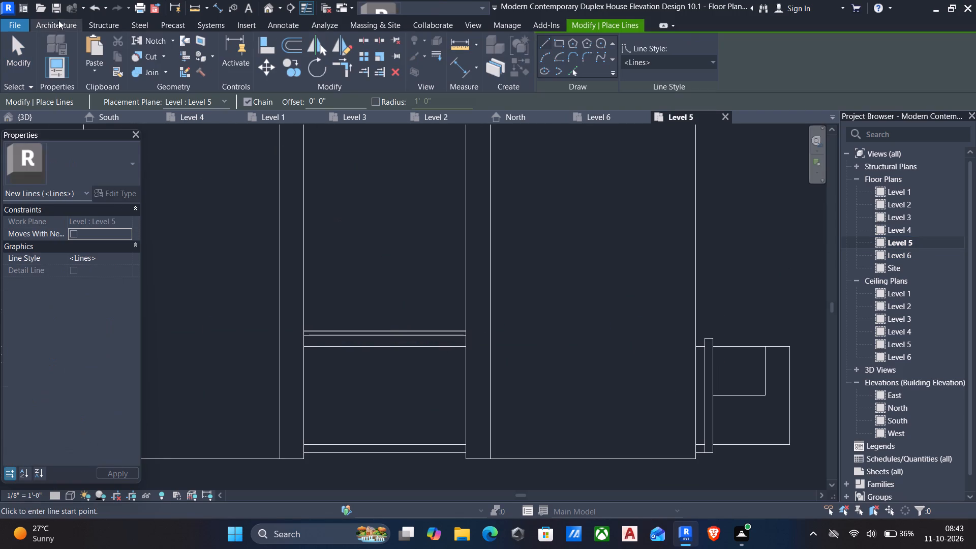
{"action": "left_click", "coordinate": [147, 60]}
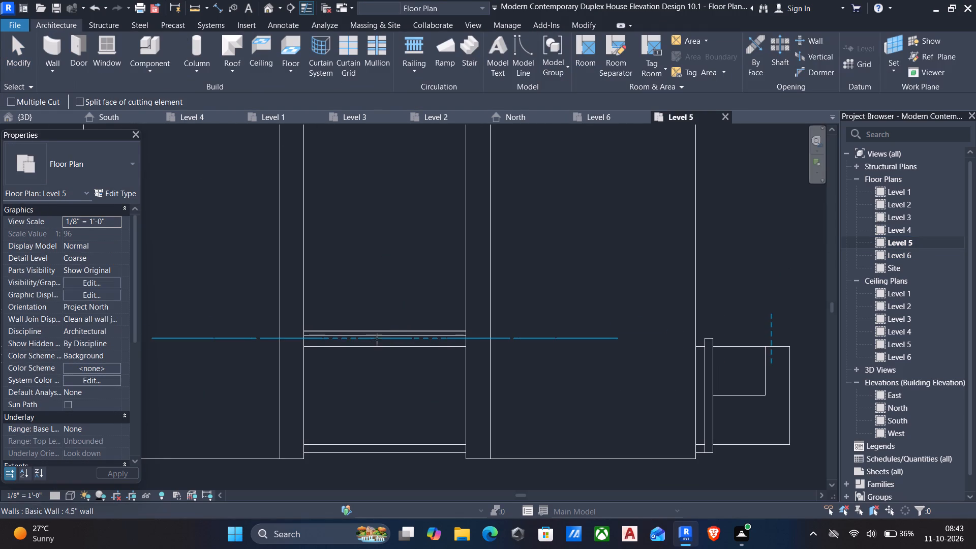
{"action": "scroll", "coordinate": [379, 333], "scroll_direction": "up", "scroll_amount": 5}
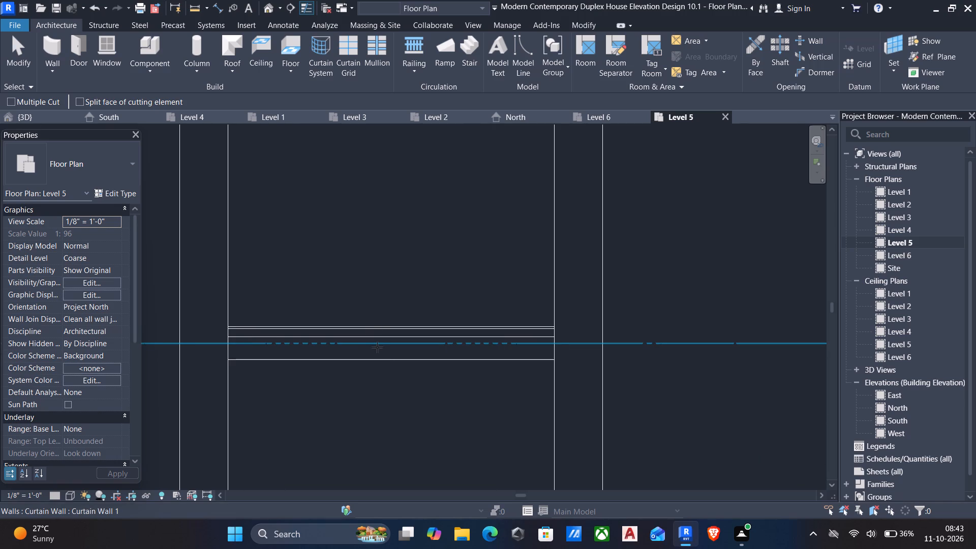
{"action": "left_click", "coordinate": [375, 361]}
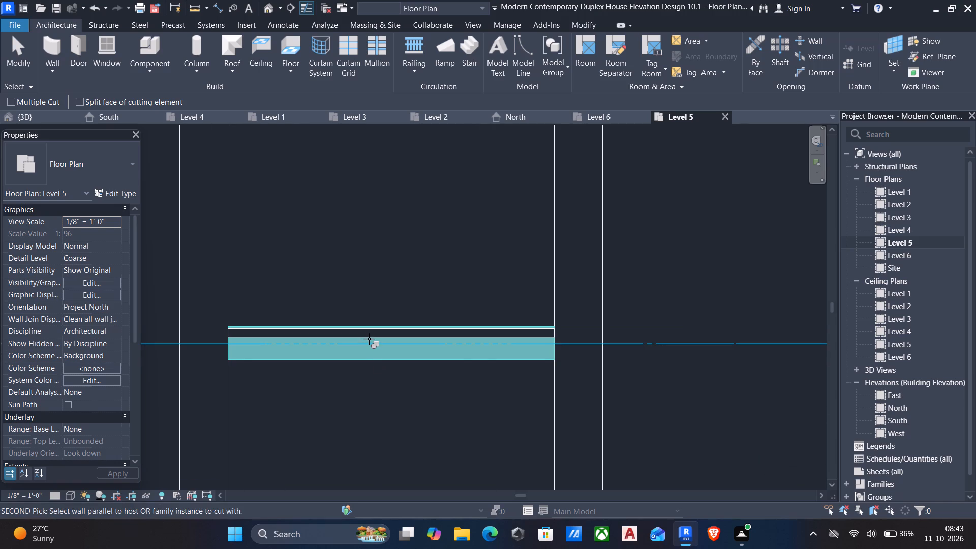
{"action": "left_click", "coordinate": [371, 343]}
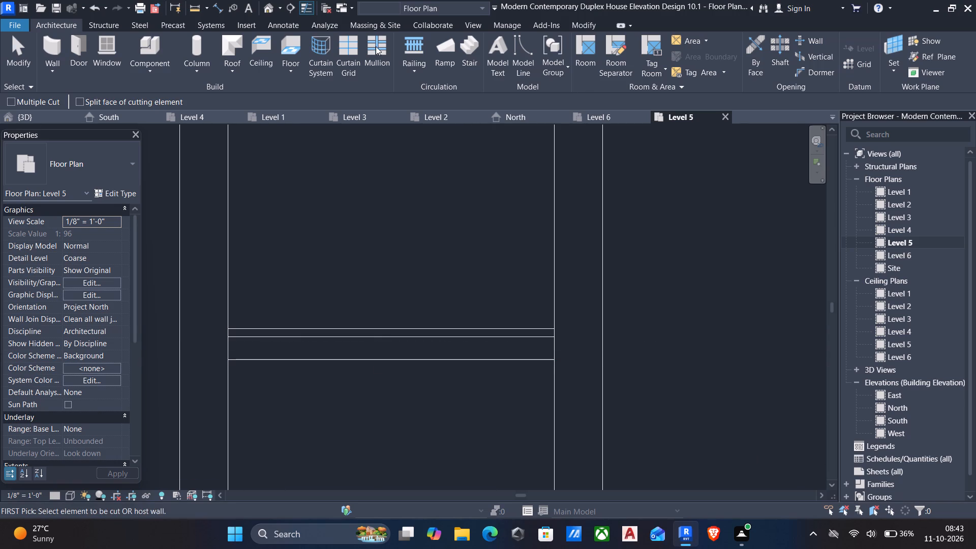
{"action": "left_click", "coordinate": [265, 11]}
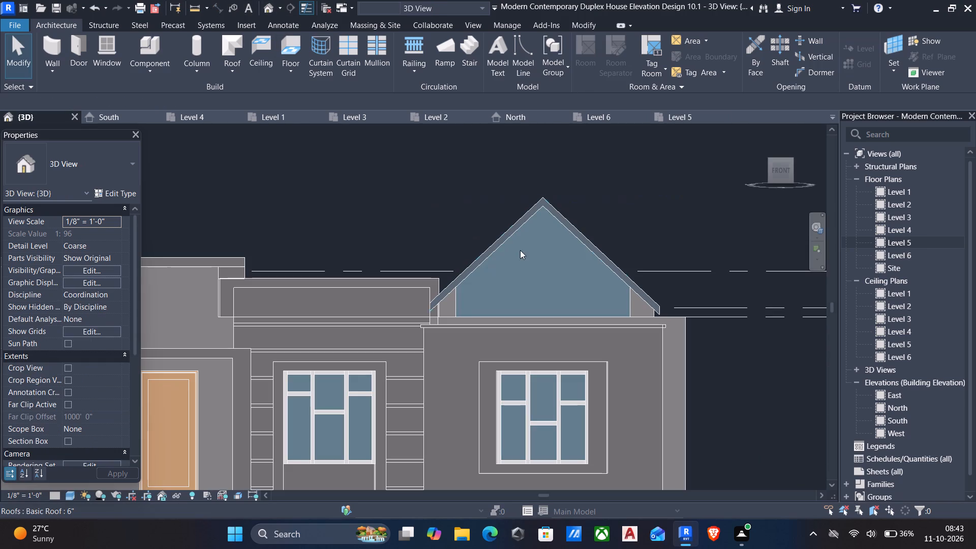
{"action": "key", "text": "Escape"}
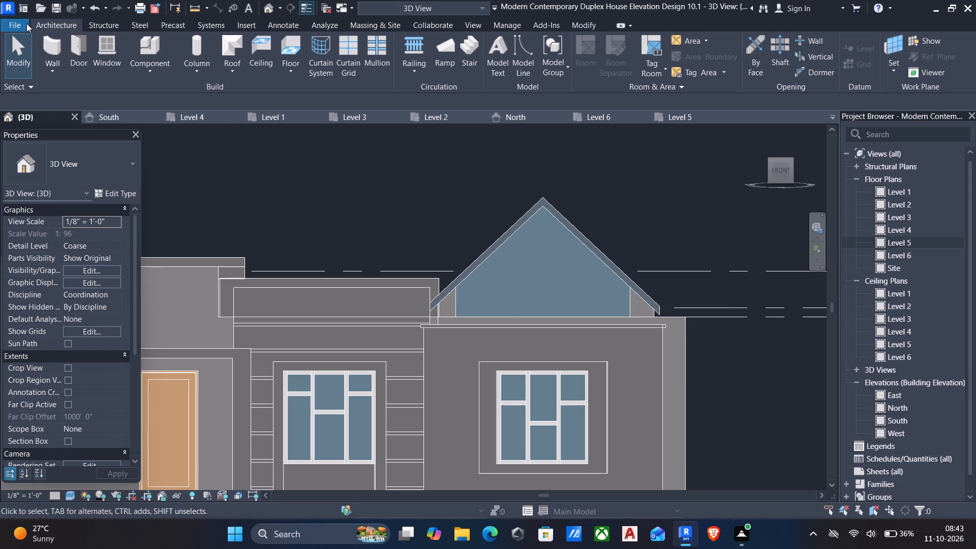
Add a vertical curtain grid line across all segments at the centre of the gable curtain wall, below the roof apex.
{"action": "left_click", "coordinate": [56, 23]}
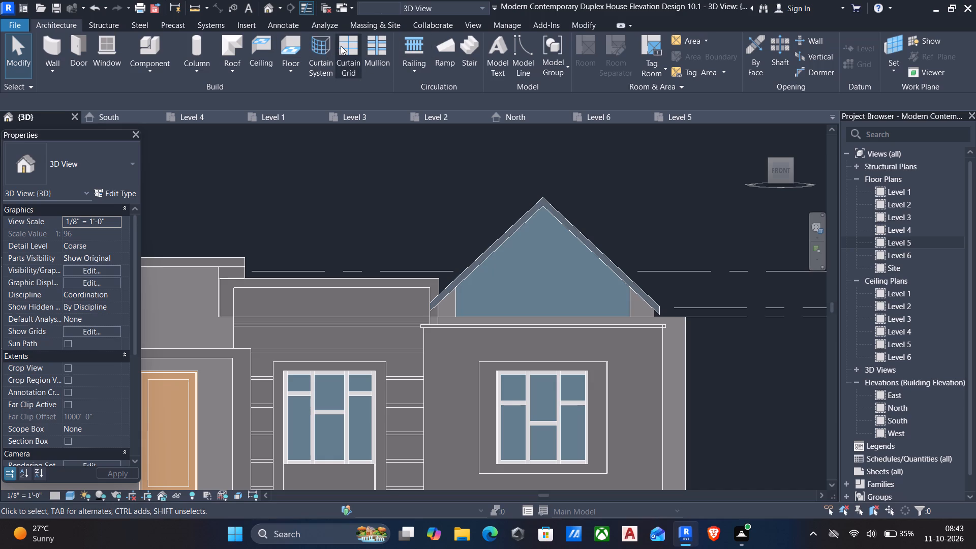
{"action": "left_click", "coordinate": [341, 46]}
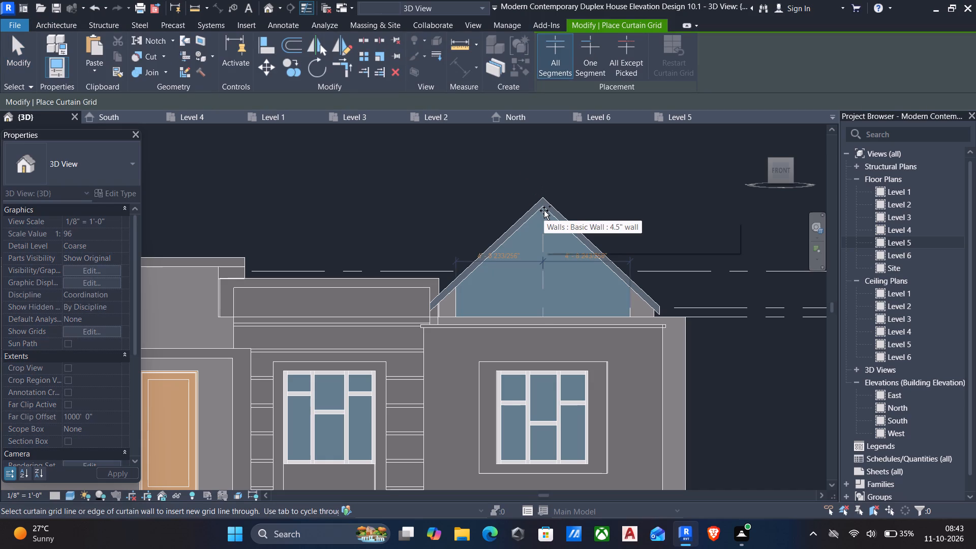
{"action": "left_click", "coordinate": [544, 210]}
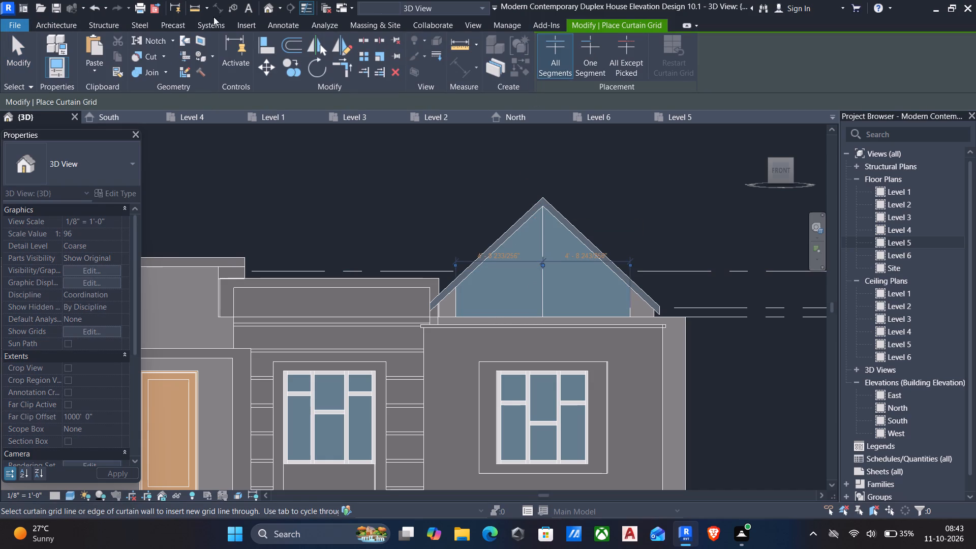
Place 2.5" x 5" rectangular mullions on all grid lines of the gable curtain wall, dismissing the save reminder without saving.
{"action": "left_click", "coordinate": [64, 21]}
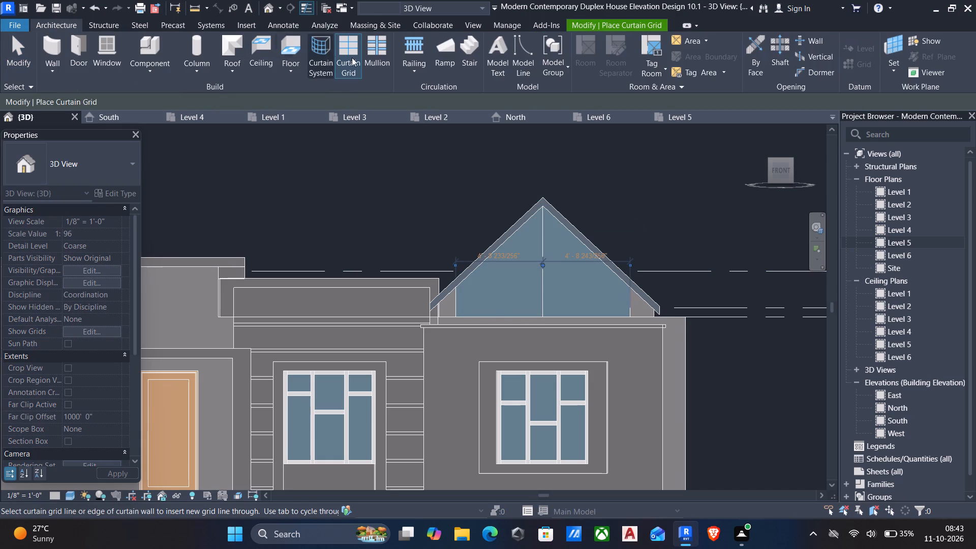
{"action": "left_click", "coordinate": [378, 47]}
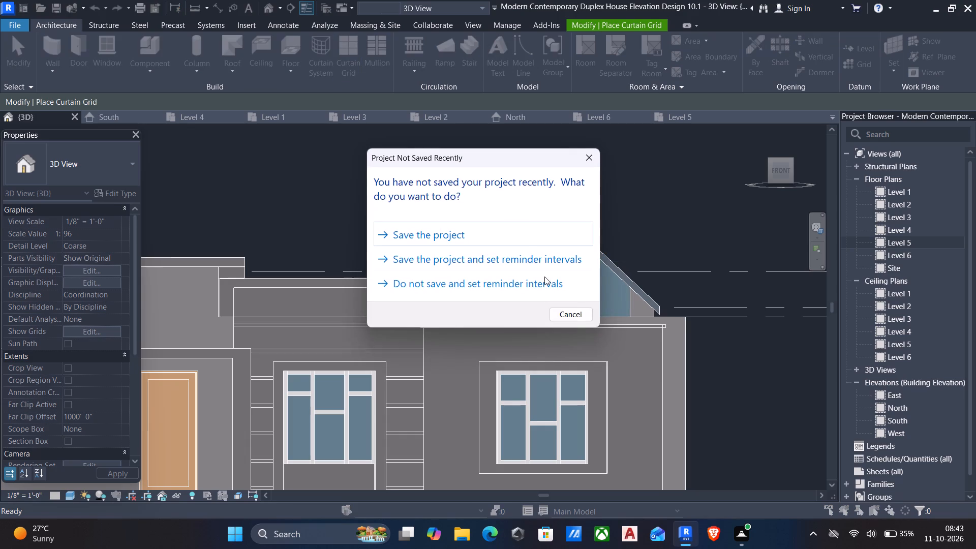
{"action": "left_click", "coordinate": [566, 317]}
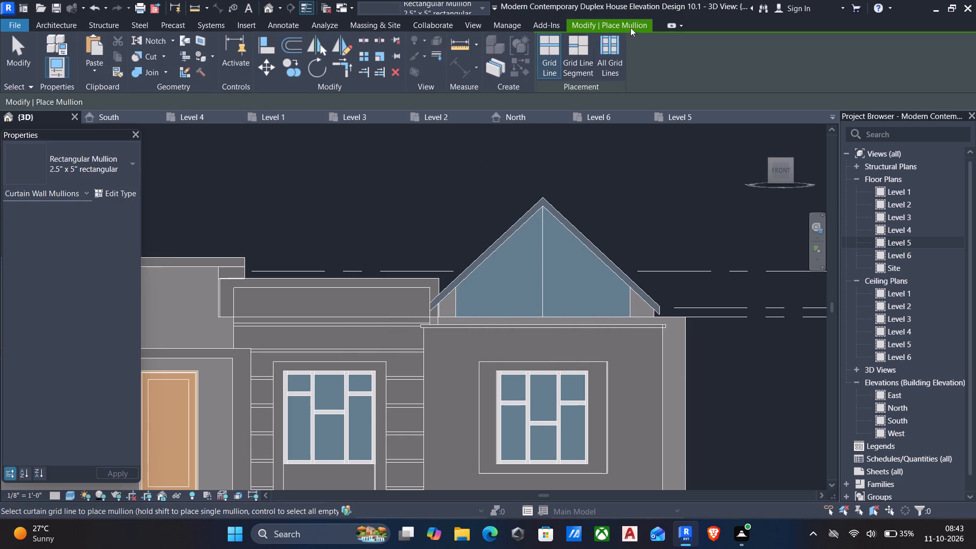
{"action": "left_click", "coordinate": [614, 46]}
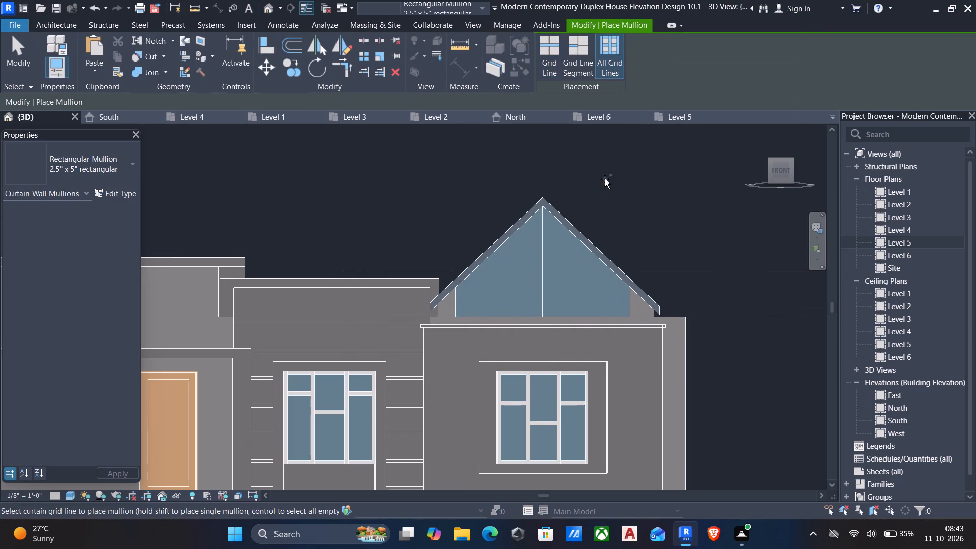
{"action": "left_click", "coordinate": [540, 264]}
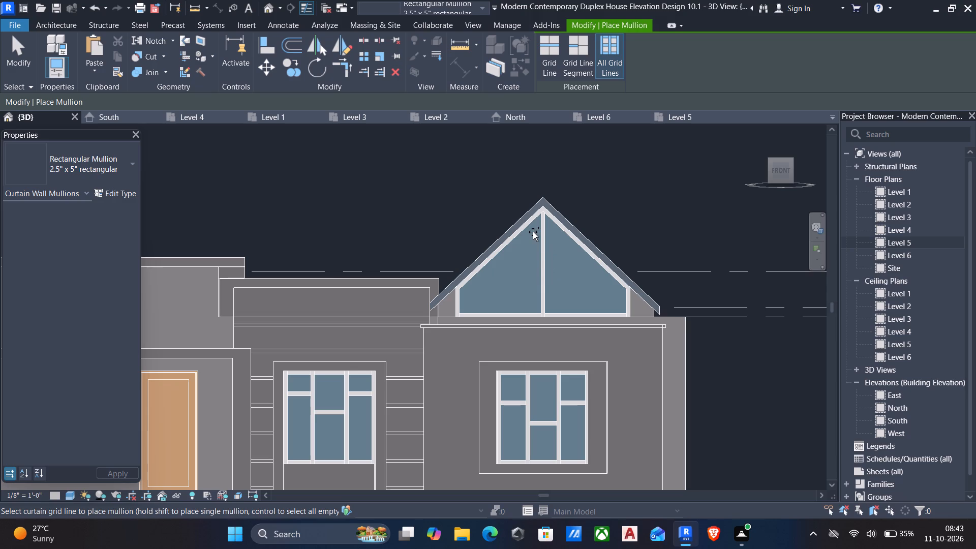
{"action": "scroll", "coordinate": [532, 232], "scroll_direction": "down", "scroll_amount": 5}
{"action": "scroll", "coordinate": [409, 204], "scroll_direction": "down", "scroll_amount": 5}
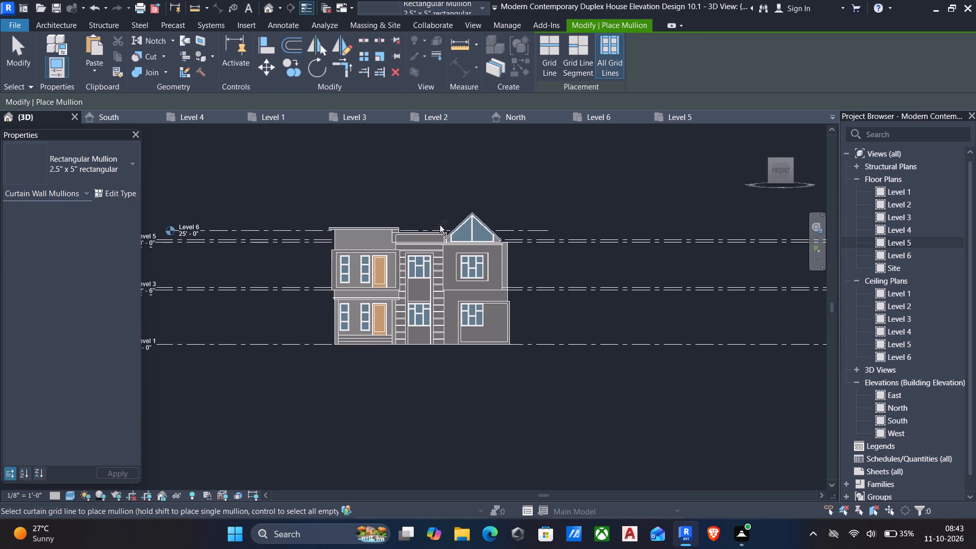
{"action": "key", "text": "Escape"}
Examine the whole house and its glazed front gable in 3D from both front corners.
{"action": "scroll", "coordinate": [457, 237], "scroll_direction": "down", "scroll_amount": 3}
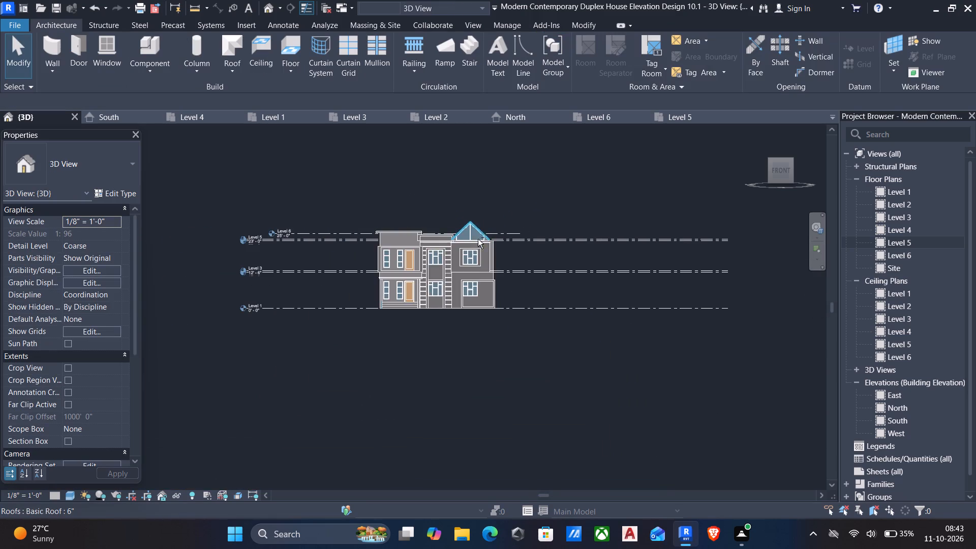
{"action": "middle_click_drag", "start_coordinate": [468, 248], "coordinate": [427, 285], "text": "shift"}
{"action": "middle_click_drag", "start_coordinate": [394, 334], "coordinate": [480, 349], "text": "shift"}
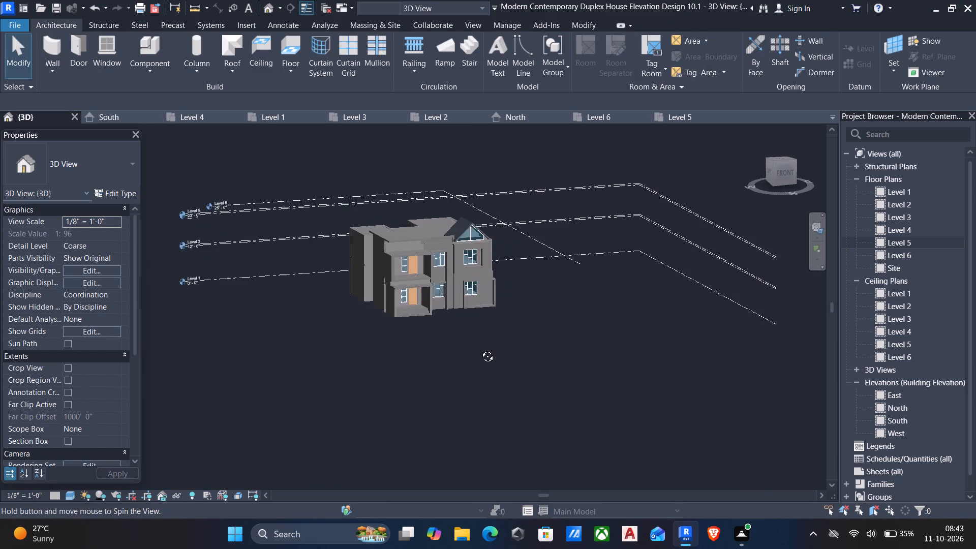
{"action": "middle_click_drag", "start_coordinate": [480, 349], "coordinate": [483, 349], "text": "shift"}
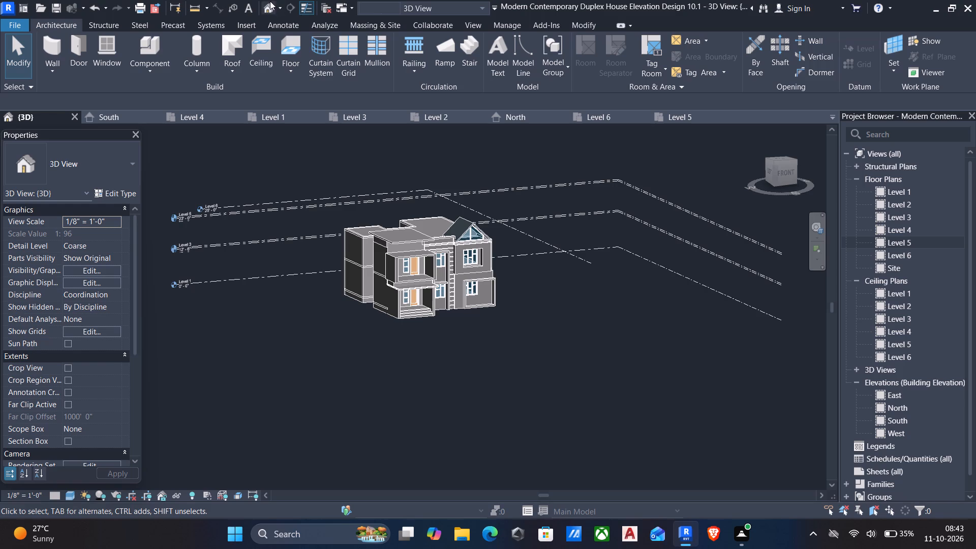
{"action": "left_click", "coordinate": [262, 9]}
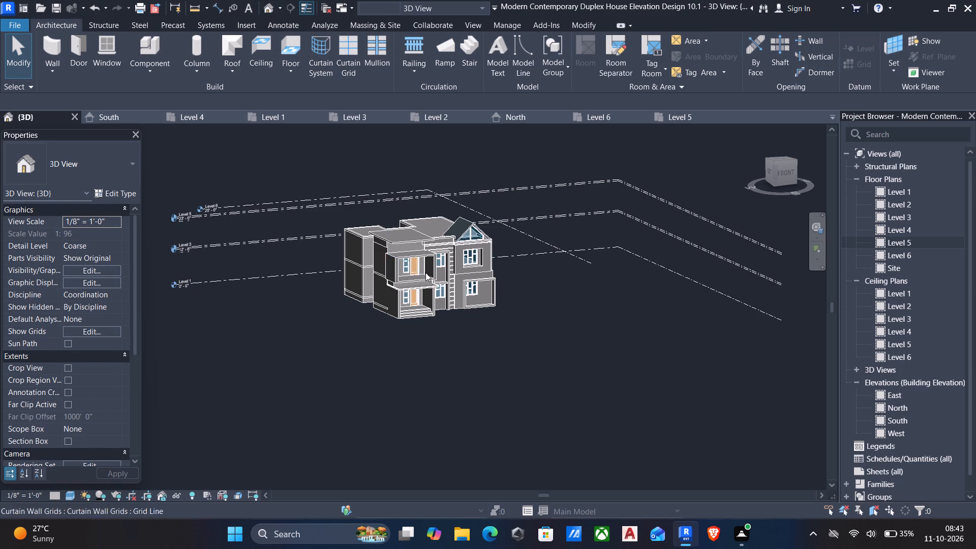
{"action": "scroll", "coordinate": [484, 289], "scroll_direction": "up", "scroll_amount": 7}
{"action": "middle_click_drag", "start_coordinate": [367, 243], "coordinate": [450, 337]}
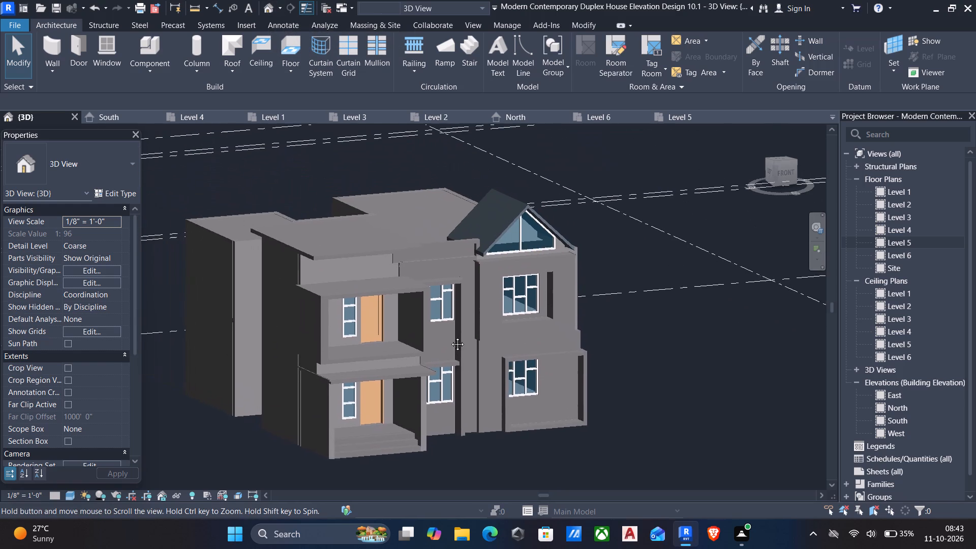
{"action": "middle_click_drag", "start_coordinate": [450, 337], "coordinate": [454, 336]}
{"action": "middle_click_drag", "start_coordinate": [471, 325], "coordinate": [370, 329], "text": "shift"}
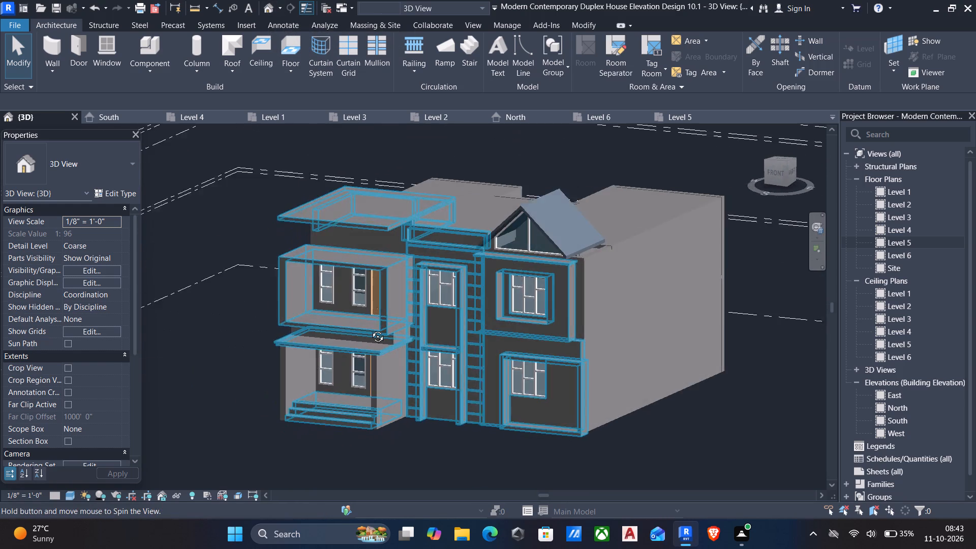
{"action": "middle_click_drag", "start_coordinate": [370, 329], "coordinate": [439, 290], "text": "shift"}
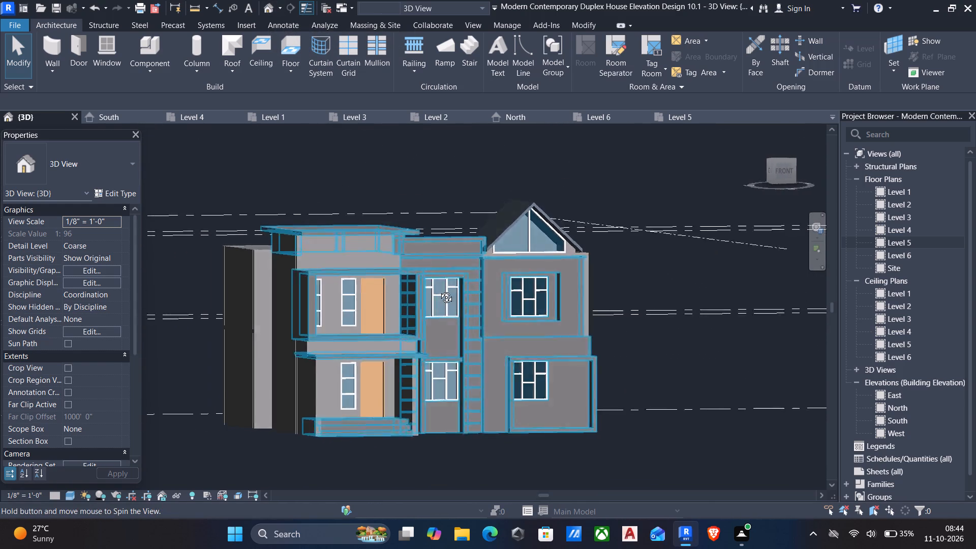
{"action": "middle_click_drag", "start_coordinate": [439, 290], "coordinate": [515, 302], "text": "shift"}
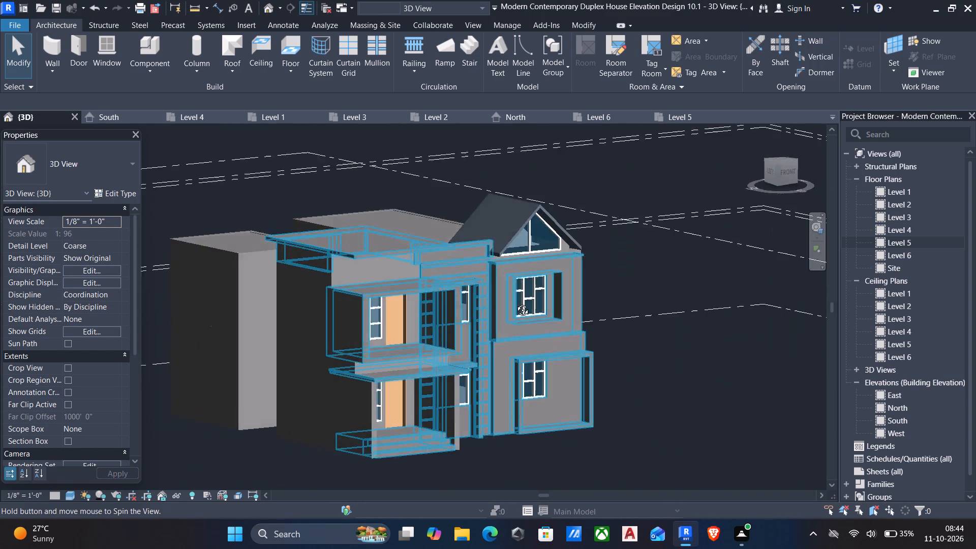
Examine the whole house in 3D from the front, side and rear, including the flat roof slab behind the gable.
{"action": "middle_click_drag", "start_coordinate": [515, 302], "coordinate": [411, 321], "text": "shift"}
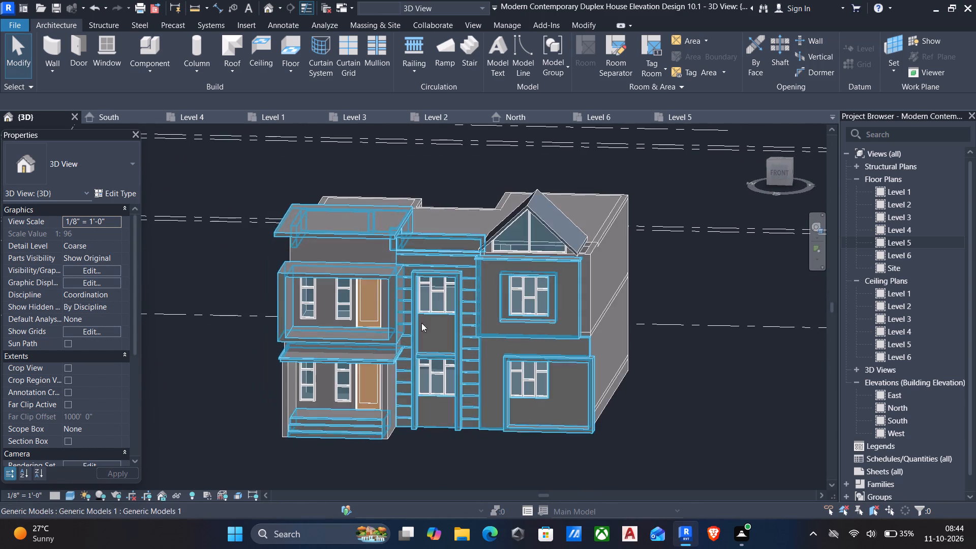
{"action": "scroll", "coordinate": [435, 334], "scroll_direction": "down", "scroll_amount": 4}
{"action": "middle_click_drag", "start_coordinate": [452, 375], "coordinate": [550, 331], "text": "shift"}
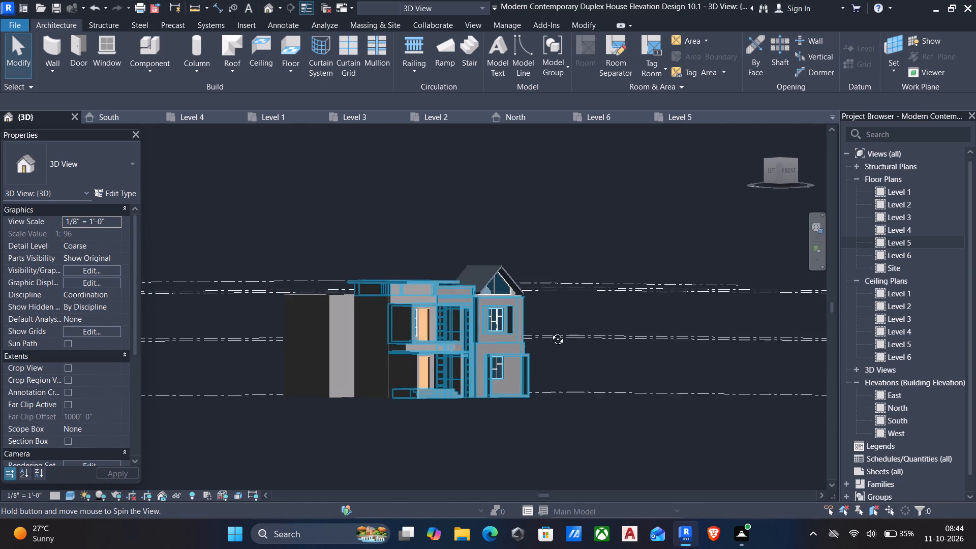
{"action": "middle_click_drag", "start_coordinate": [550, 331], "coordinate": [416, 411], "text": "shift"}
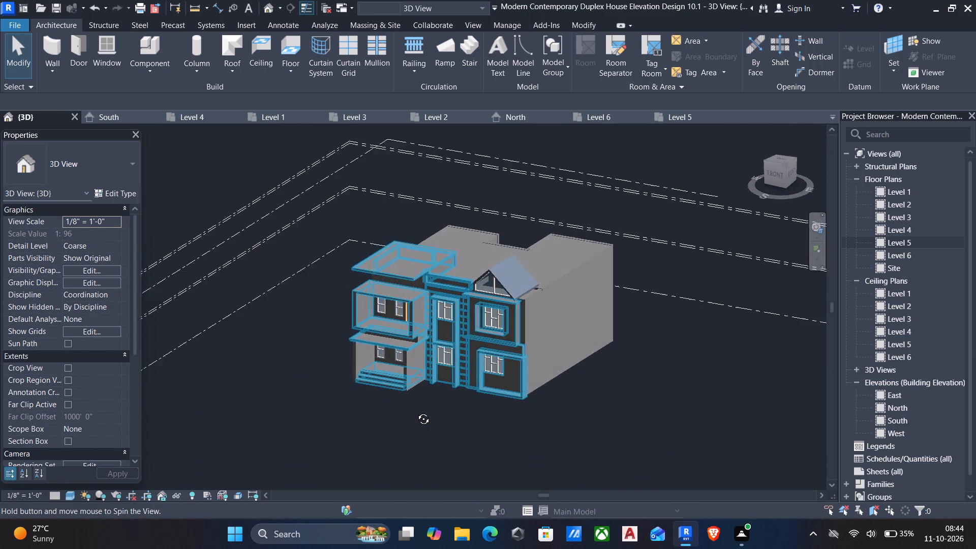
{"action": "middle_click_drag", "start_coordinate": [416, 411], "coordinate": [124, 404], "text": "shift"}
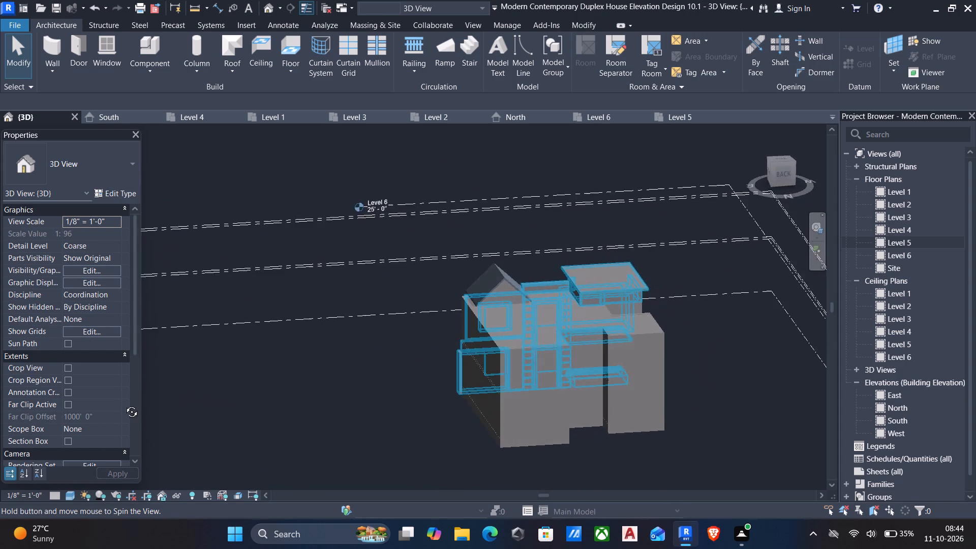
{"action": "middle_click_drag", "start_coordinate": [124, 404], "coordinate": [157, 444], "text": "shift"}
{"action": "scroll", "coordinate": [589, 274], "scroll_direction": "up", "scroll_amount": 6}
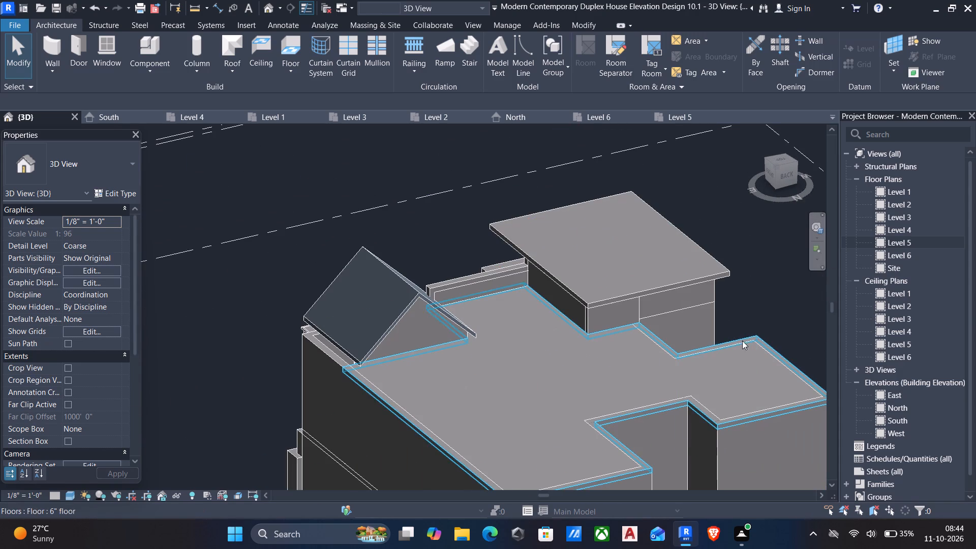
{"action": "left_click", "coordinate": [772, 351]}
{"action": "key", "text": "Escape"}
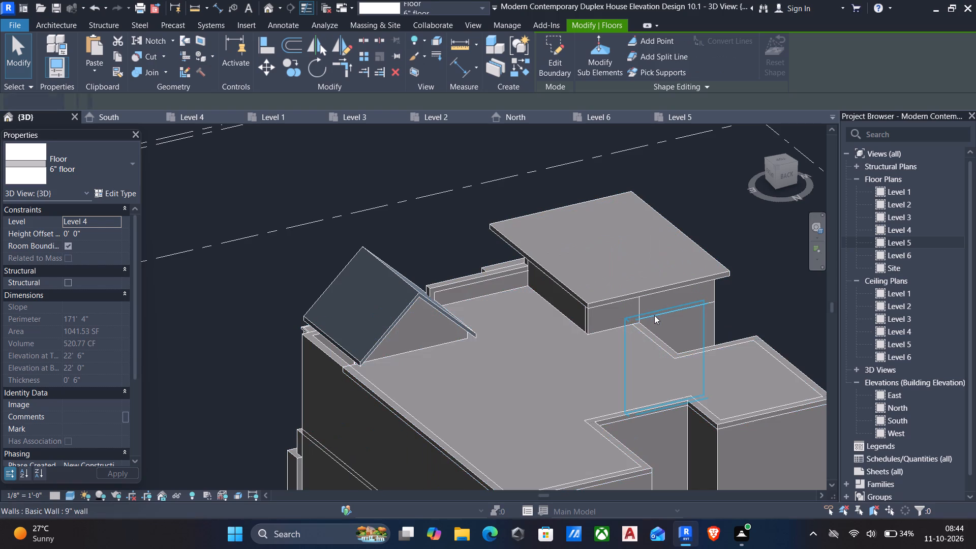
{"action": "scroll", "coordinate": [653, 340], "scroll_direction": "down", "scroll_amount": 13}
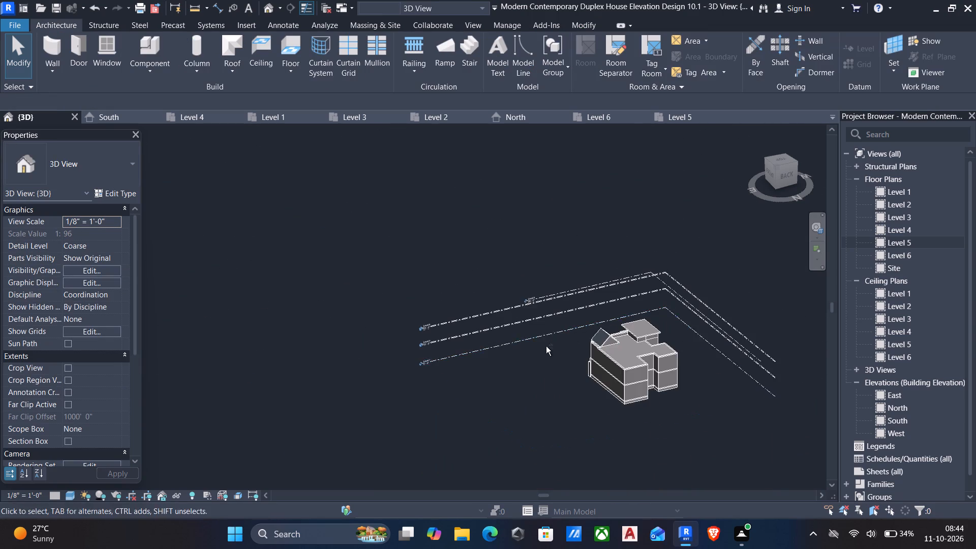
Examine the gable roof up close from the front, side and rear, checking how its eaves meet the walls below.
{"action": "middle_click_drag", "start_coordinate": [546, 347], "coordinate": [756, 353], "text": "shift"}
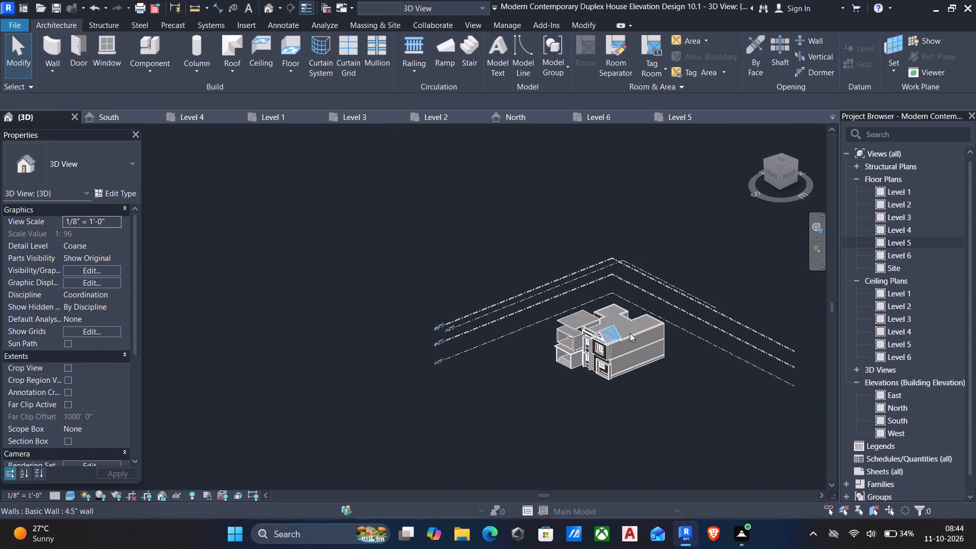
{"action": "scroll", "coordinate": [630, 334], "scroll_direction": "up", "scroll_amount": 11}
{"action": "scroll", "coordinate": [572, 356], "scroll_direction": "up", "scroll_amount": 5}
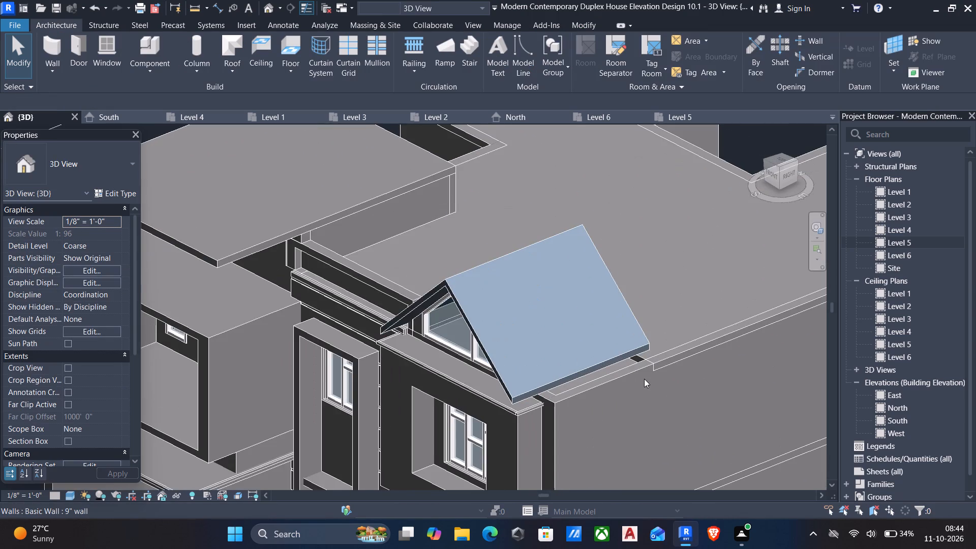
{"action": "middle_click_drag", "start_coordinate": [644, 379], "coordinate": [461, 339], "text": "shift"}
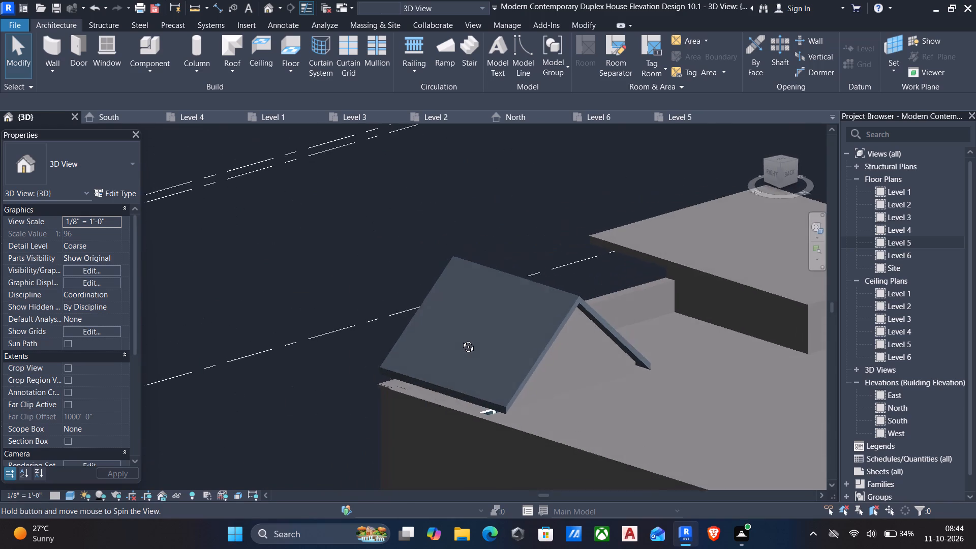
{"action": "middle_click_drag", "start_coordinate": [461, 339], "coordinate": [709, 356], "text": "shift"}
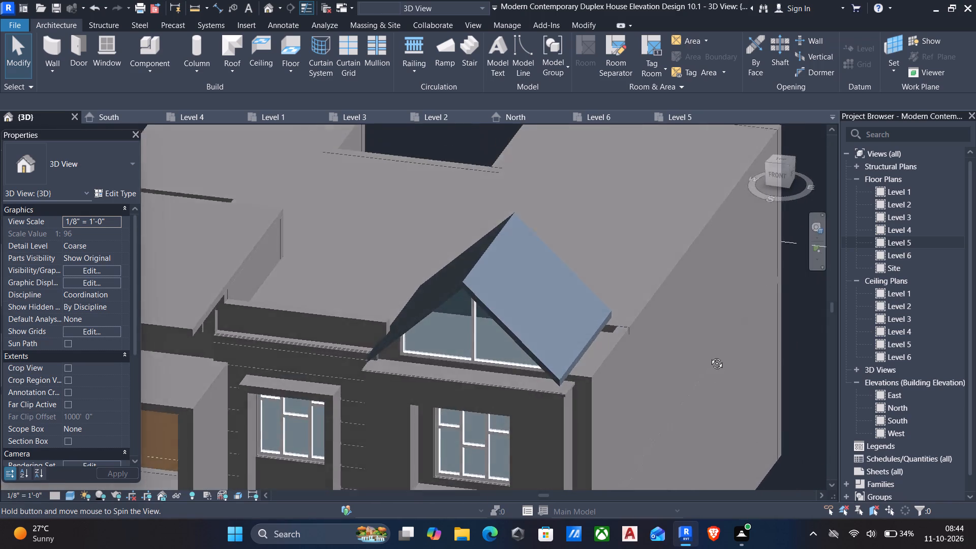
{"action": "middle_click_drag", "start_coordinate": [709, 356], "coordinate": [669, 363], "text": "shift"}
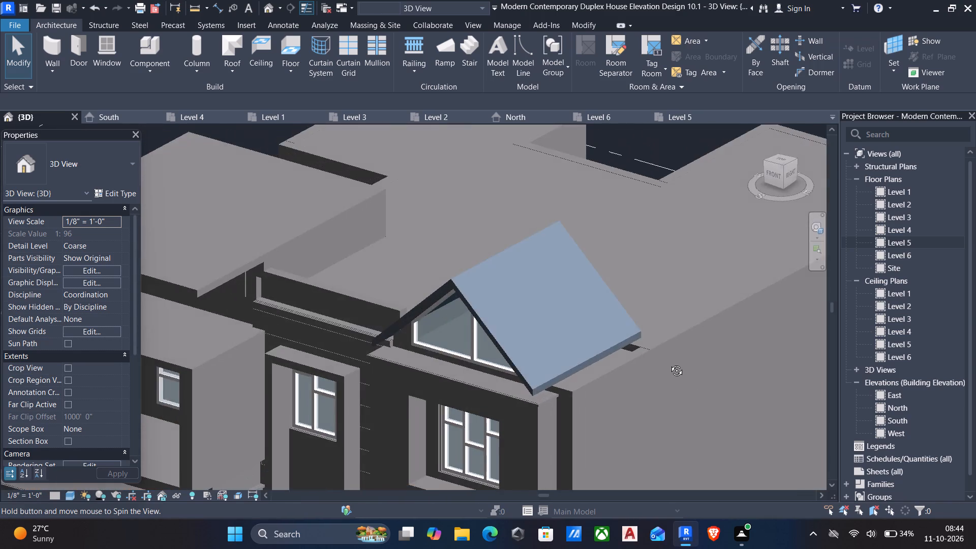
{"action": "middle_click_drag", "start_coordinate": [669, 363], "coordinate": [685, 363], "text": "shift"}
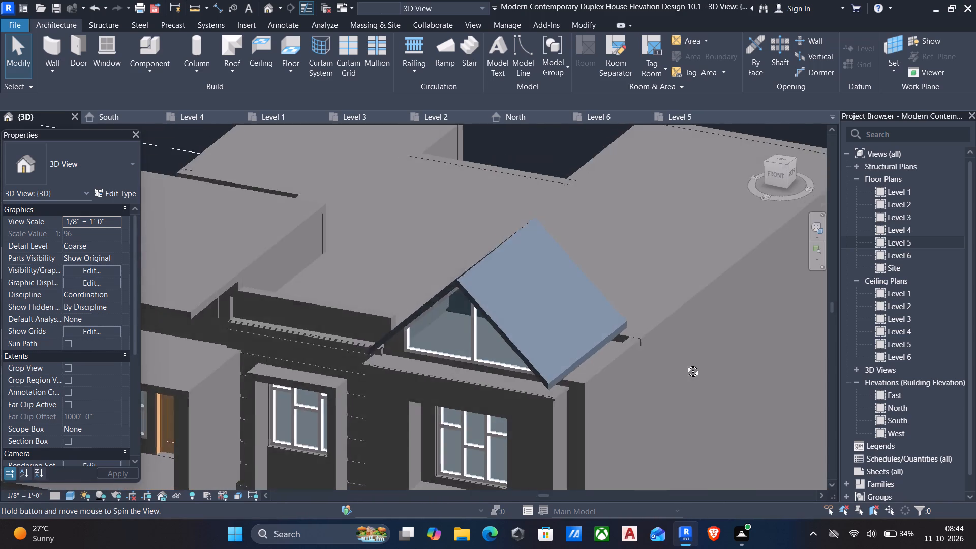
{"action": "middle_click_drag", "start_coordinate": [685, 363], "coordinate": [349, 375], "text": "shift"}
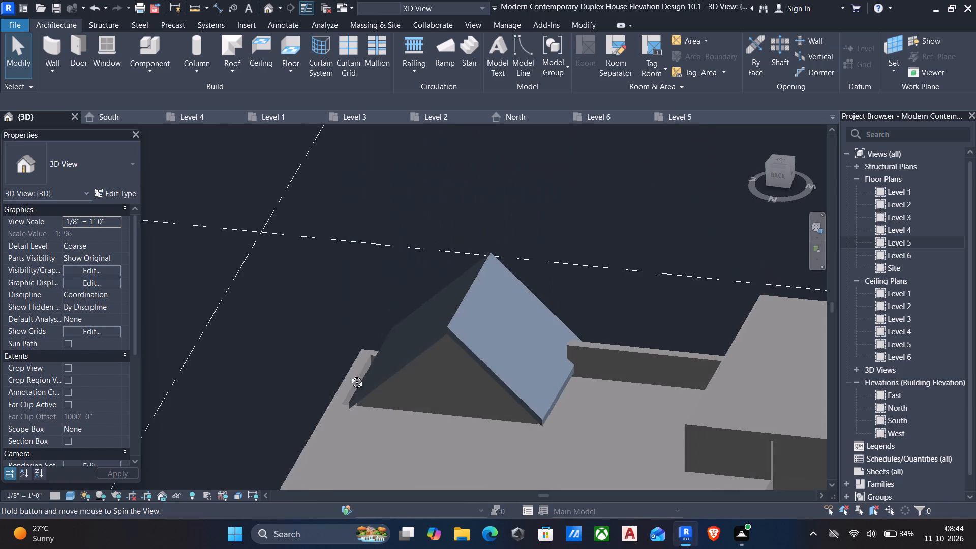
{"action": "middle_click_drag", "start_coordinate": [349, 375], "coordinate": [777, 347], "text": "shift"}
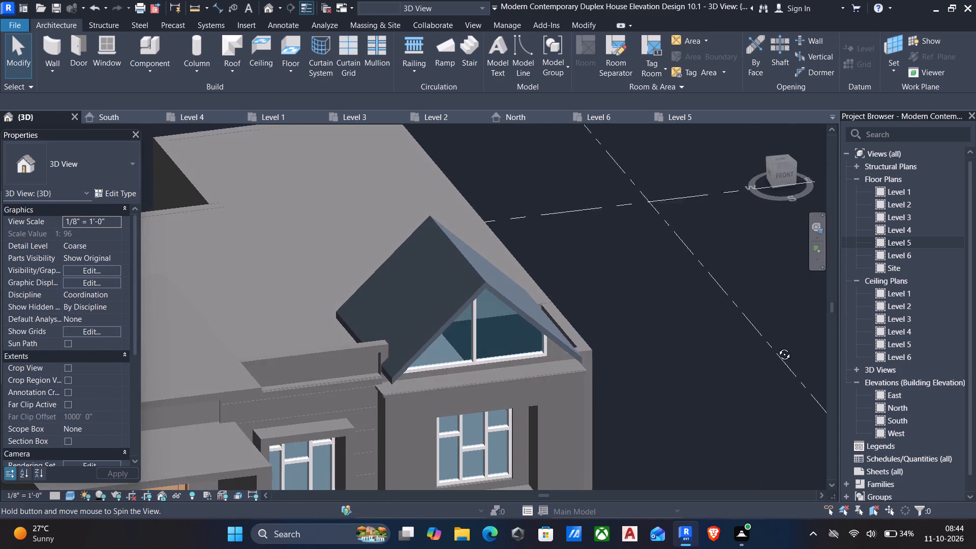
{"action": "middle_click_drag", "start_coordinate": [777, 347], "coordinate": [746, 278], "text": "shift"}
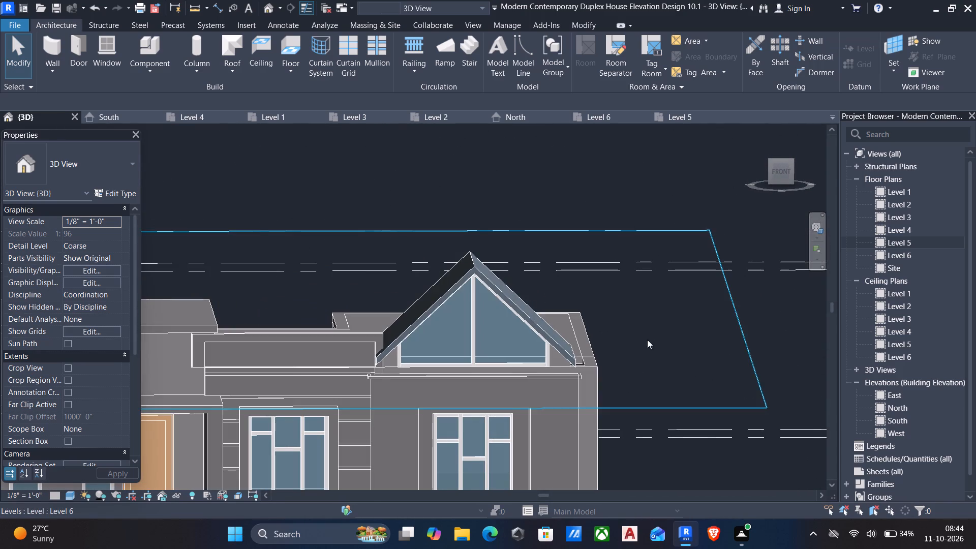
In the gable roof's profile, replace the right slope line with one about 10' 2 1/2" long from the outer wall's top corner to the apex.
{"action": "left_click", "coordinate": [539, 325]}
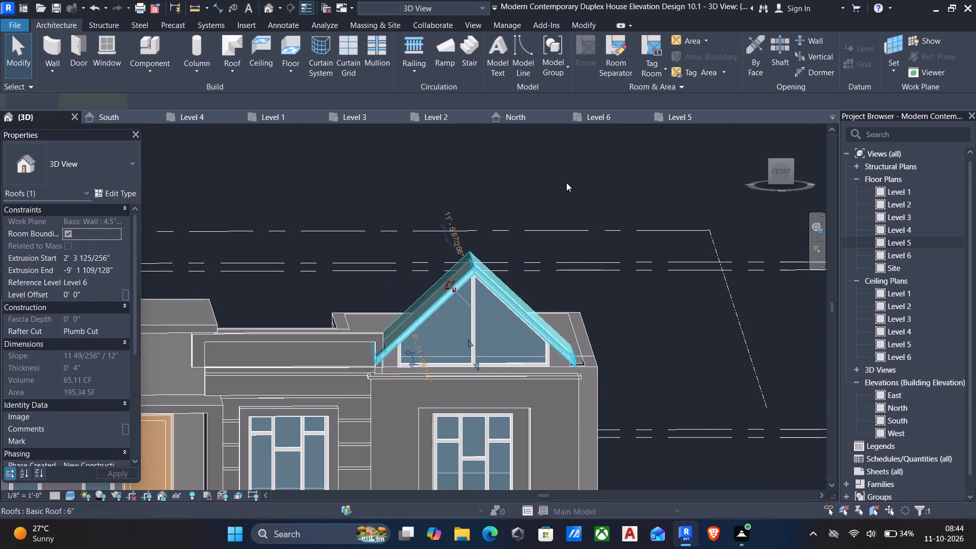
{"action": "left_click", "coordinate": [553, 57]}
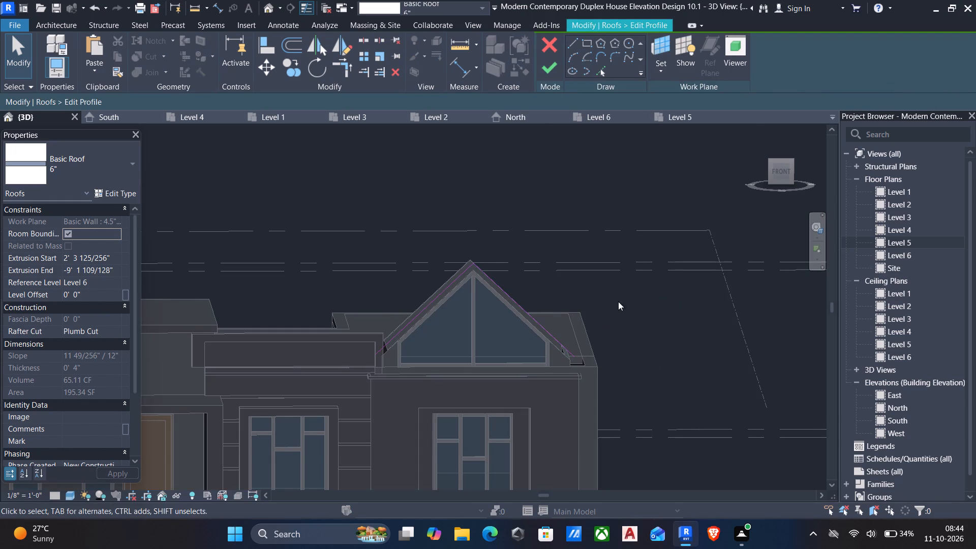
{"action": "left_click", "coordinate": [782, 173]}
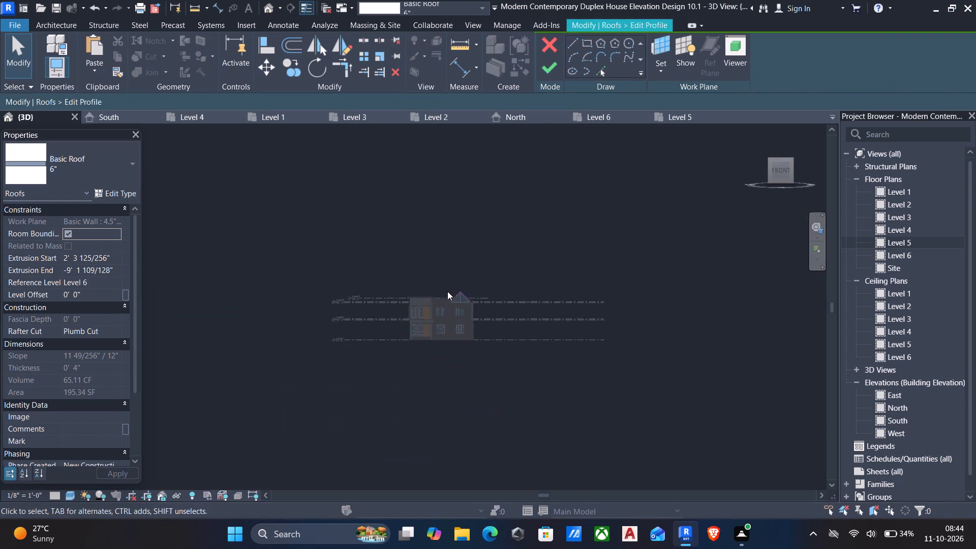
{"action": "scroll", "coordinate": [403, 286], "scroll_direction": "up", "scroll_amount": 13}
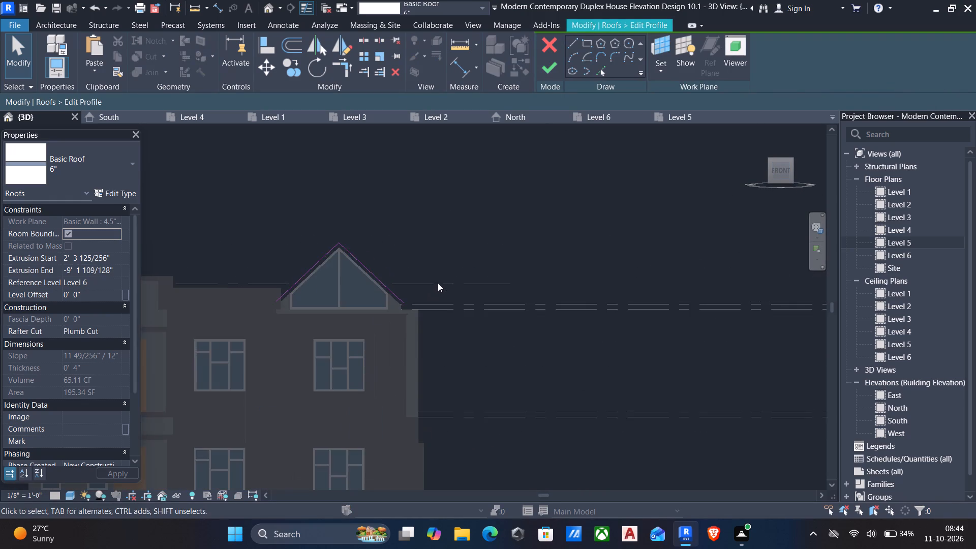
{"action": "scroll", "coordinate": [438, 283], "scroll_direction": "up", "scroll_amount": 6}
{"action": "left_click", "coordinate": [333, 301]}
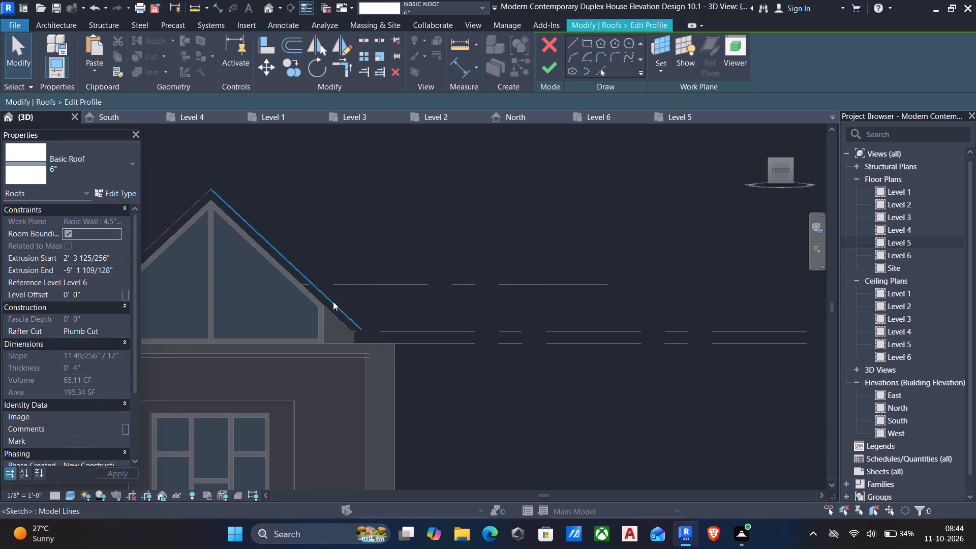
{"action": "key", "text": "Delete"}
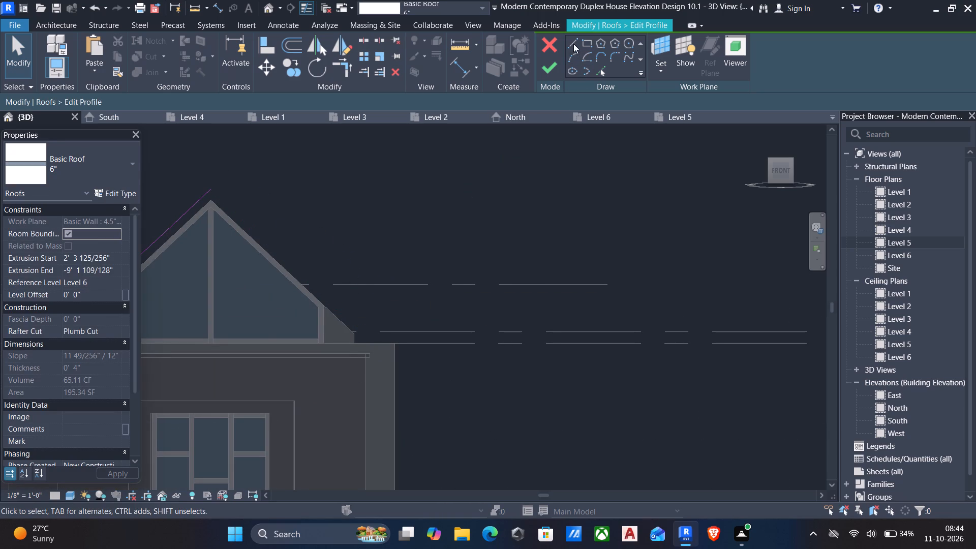
{"action": "left_click", "coordinate": [573, 44]}
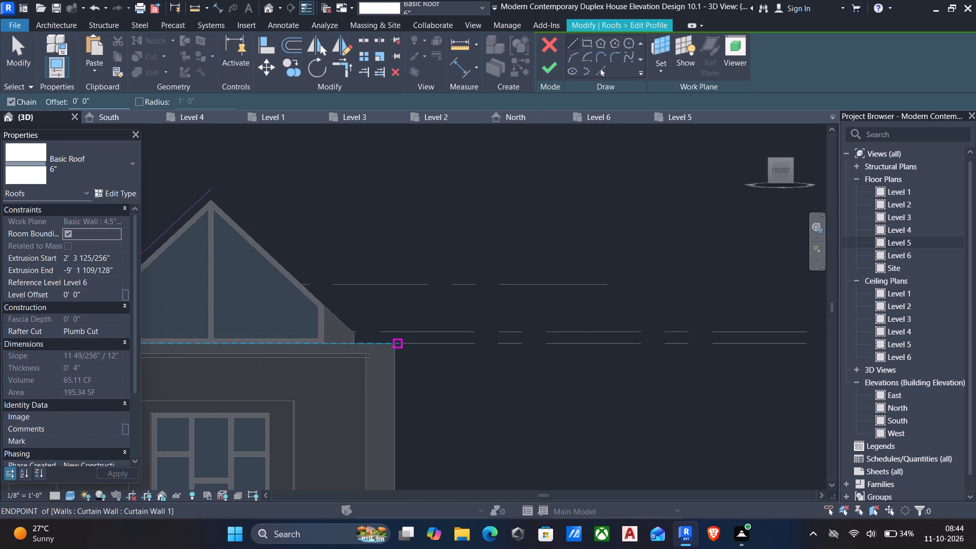
{"action": "left_click", "coordinate": [398, 344]}
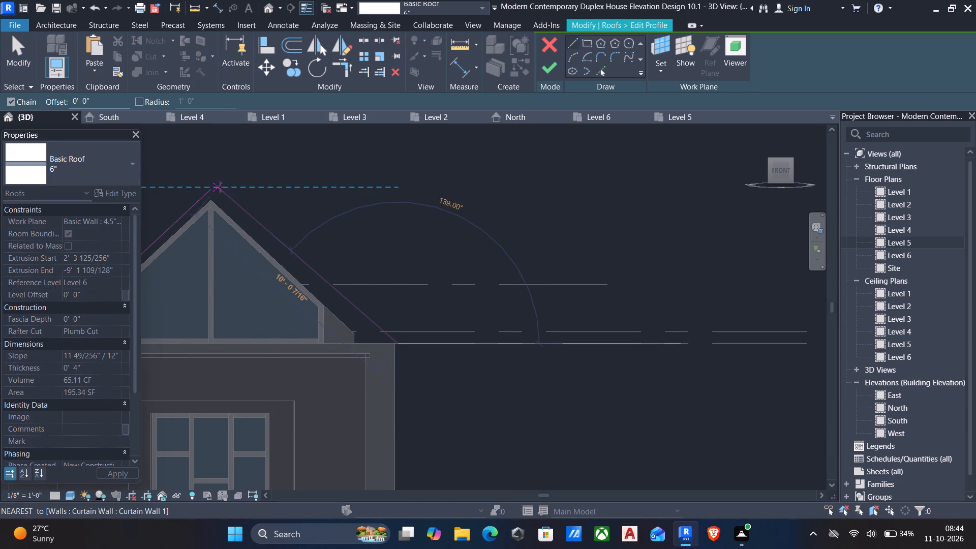
{"action": "left_click", "coordinate": [211, 187]}
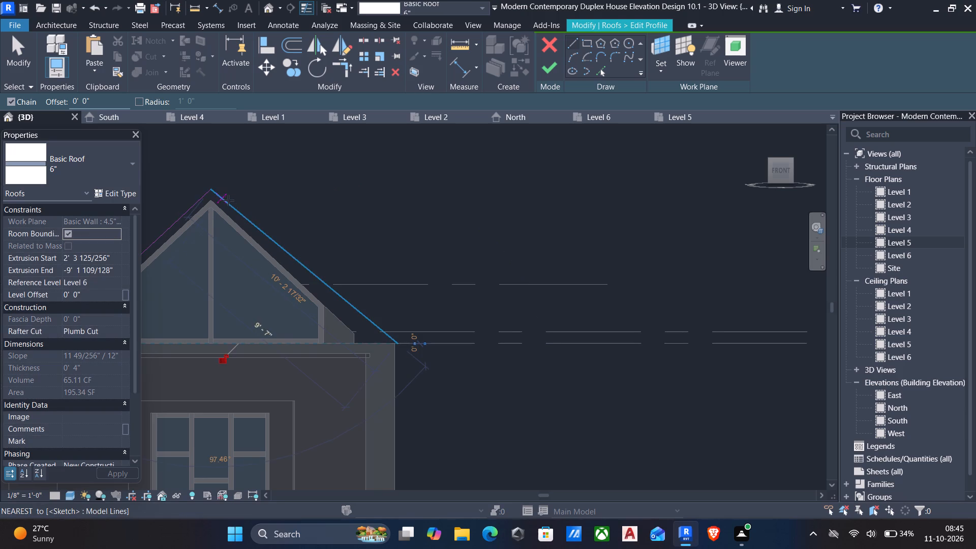
{"action": "key", "text": "Escape"}
{"action": "key", "text": "Escape"}
Extend the lower end of the right slope line slightly beyond the outer wall corner.
{"action": "left_click", "coordinate": [394, 332]}
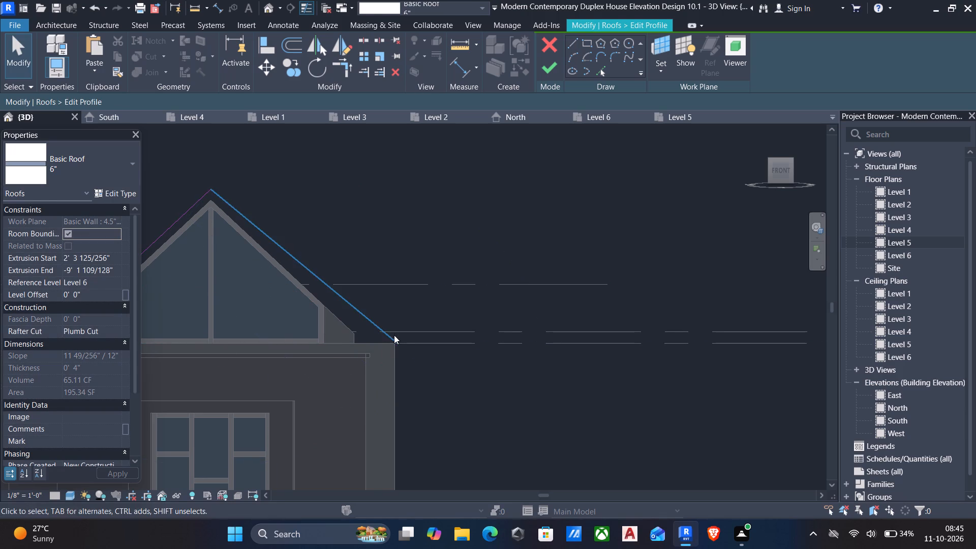
{"action": "left_click", "coordinate": [394, 335]}
{"action": "left_click_drag", "start_coordinate": [396, 341], "coordinate": [400, 345]}
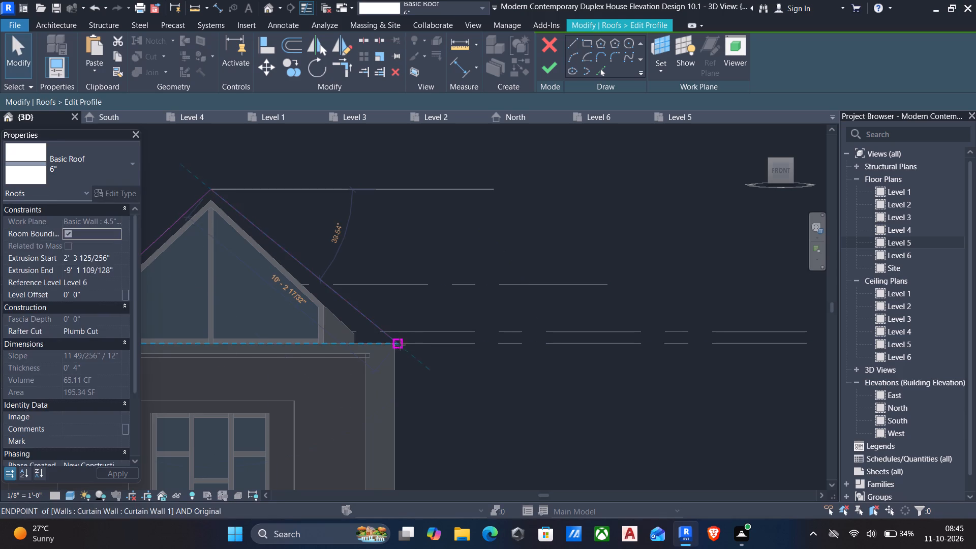
{"action": "left_click_drag", "start_coordinate": [400, 345], "coordinate": [411, 350]}
{"action": "key", "text": "Escape"}
Replace the left slope line with a mirrored copy of the right one about a vertical axis through the apex.
{"action": "middle_click_drag", "start_coordinate": [379, 392], "coordinate": [569, 369]}
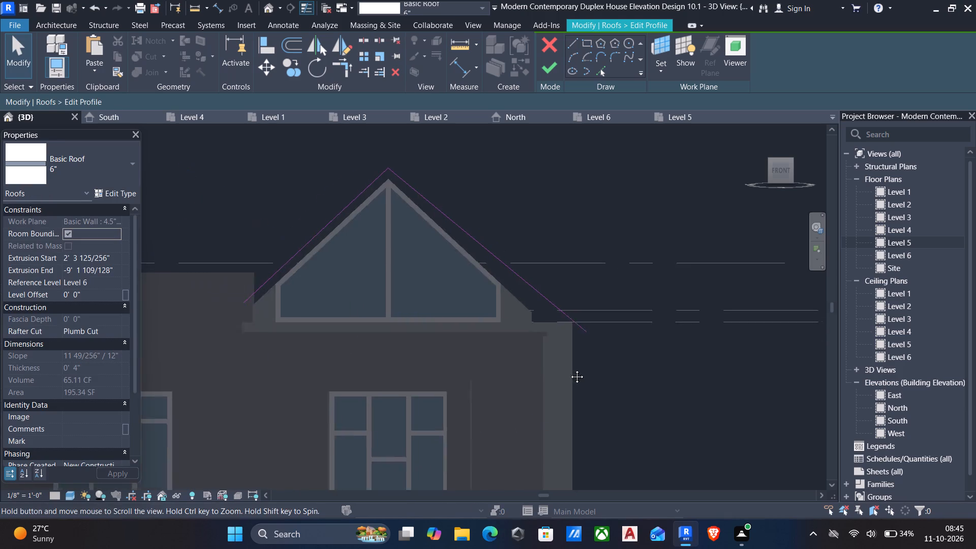
{"action": "middle_click_drag", "start_coordinate": [569, 369], "coordinate": [571, 368]}
{"action": "scroll", "coordinate": [573, 367], "scroll_direction": "down", "scroll_amount": 1}
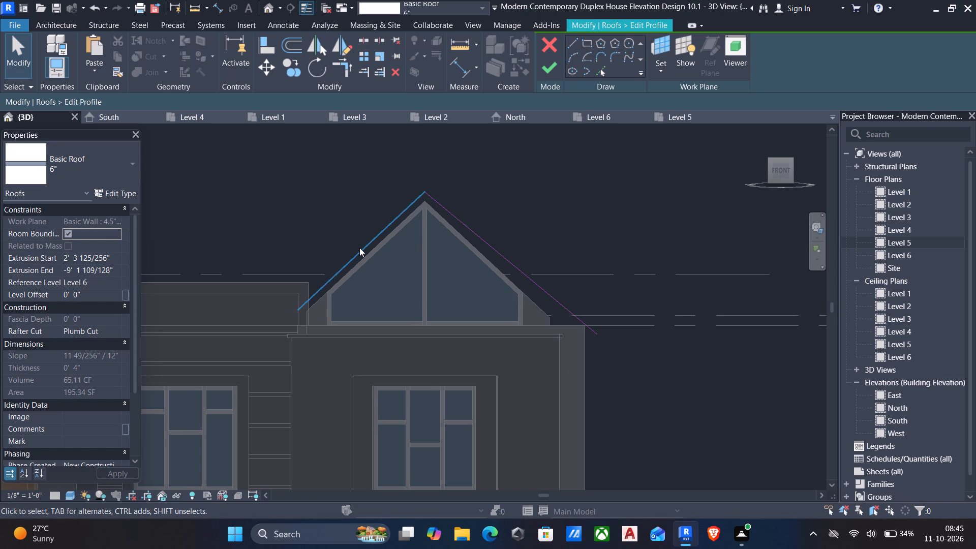
{"action": "left_click", "coordinate": [359, 248]}
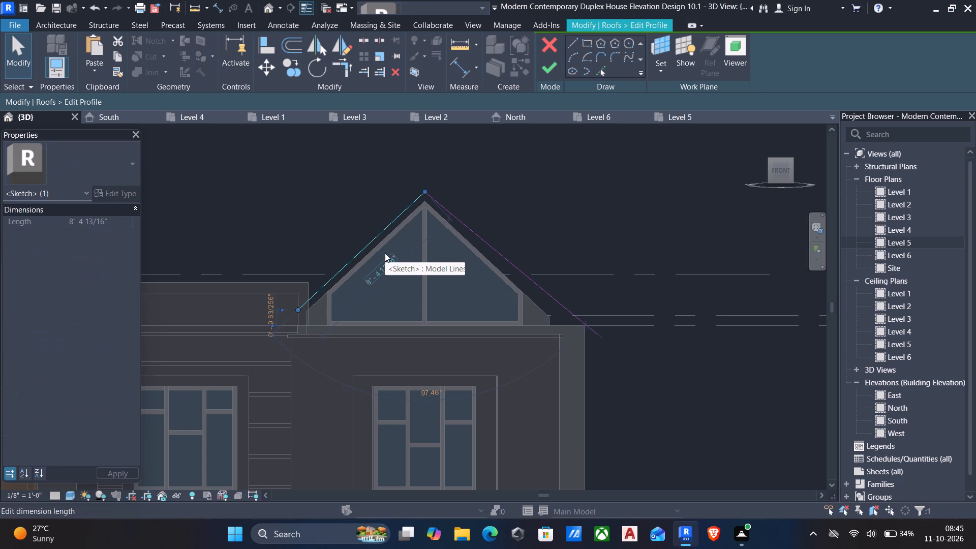
{"action": "key", "text": "Delete"}
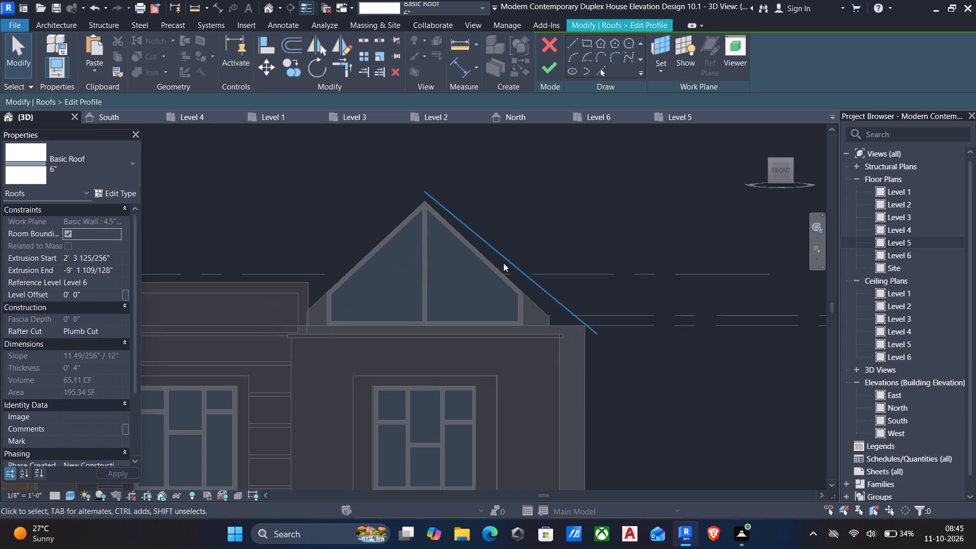
{"action": "left_click", "coordinate": [503, 262]}
{"action": "type", "text": "dm"}
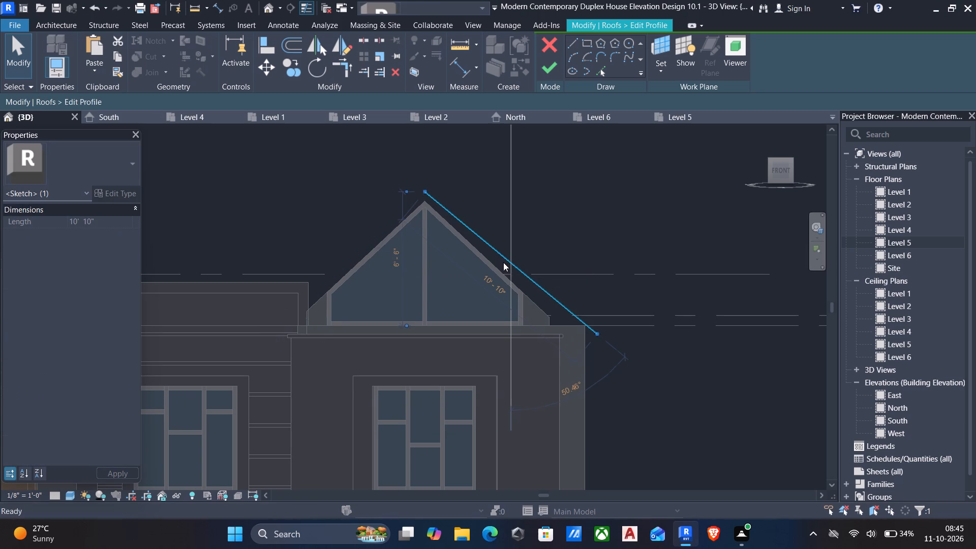
{"action": "left_click", "coordinate": [424, 192]}
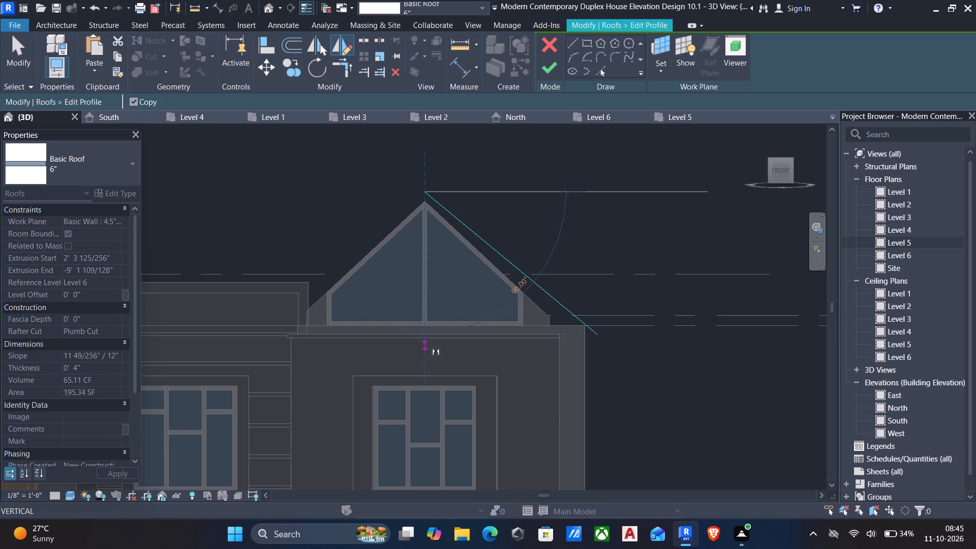
{"action": "left_click", "coordinate": [430, 346]}
{"action": "key", "text": "Escape"}
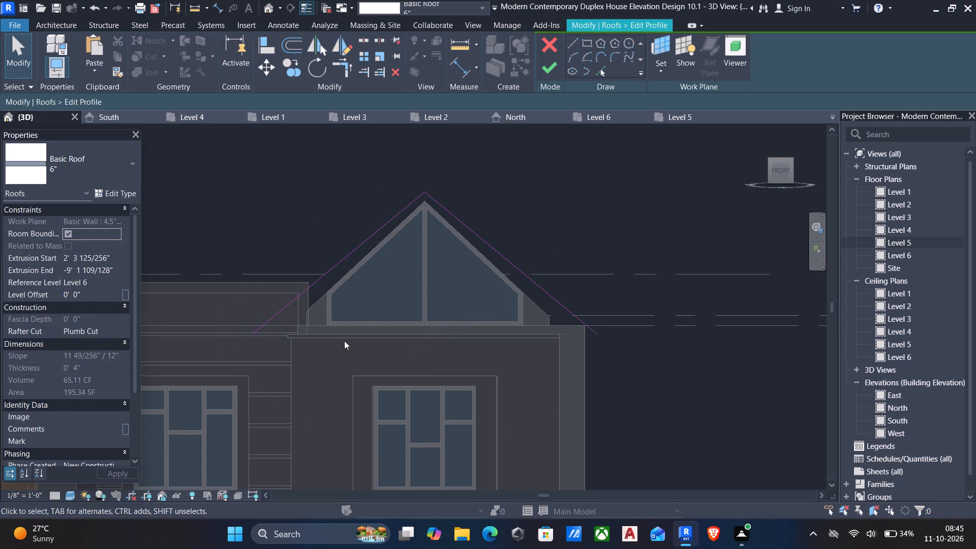
{"action": "key", "text": "Escape"}
Finish the gable roof's profile edit so the roof is rebuilt from the mirrored slope lines.
{"action": "left_click", "coordinate": [544, 70]}
Examine the reshaped gable roof from the front, side and above, checking its overhangs against the walls and whole facade.
{"action": "scroll", "coordinate": [466, 298], "scroll_direction": "down", "scroll_amount": 5}
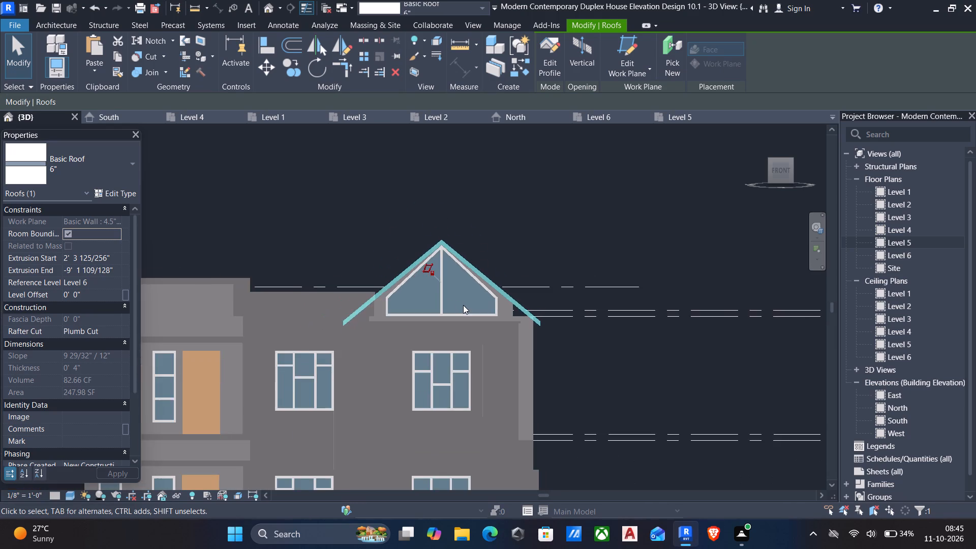
{"action": "middle_click_drag", "start_coordinate": [458, 344], "coordinate": [432, 434], "text": "shift"}
{"action": "middle_click_drag", "start_coordinate": [383, 480], "coordinate": [427, 482], "text": "shift"}
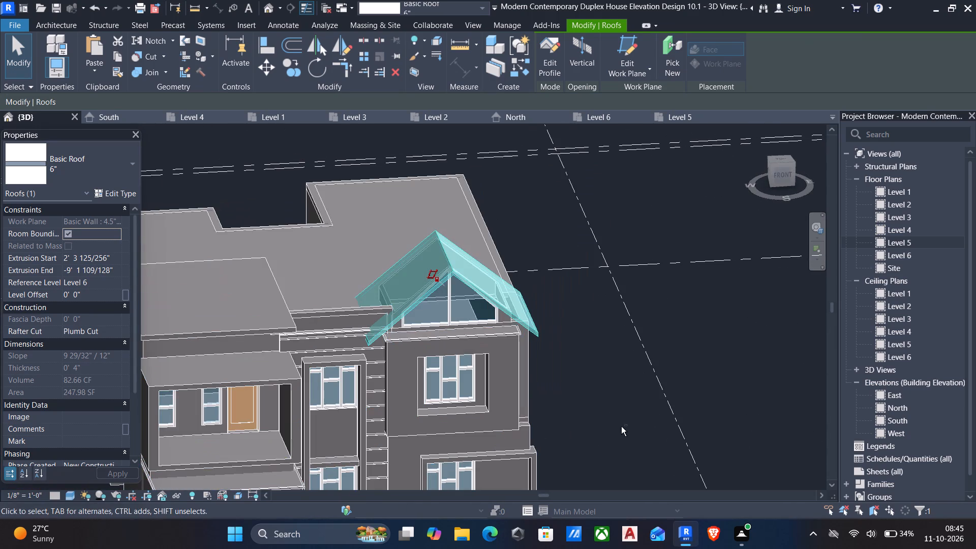
{"action": "scroll", "coordinate": [526, 372], "scroll_direction": "down", "scroll_amount": 4}
{"action": "middle_click_drag", "start_coordinate": [530, 364], "coordinate": [535, 362], "text": "shift"}
{"action": "scroll", "coordinate": [535, 362], "scroll_direction": "up", "scroll_amount": 1}
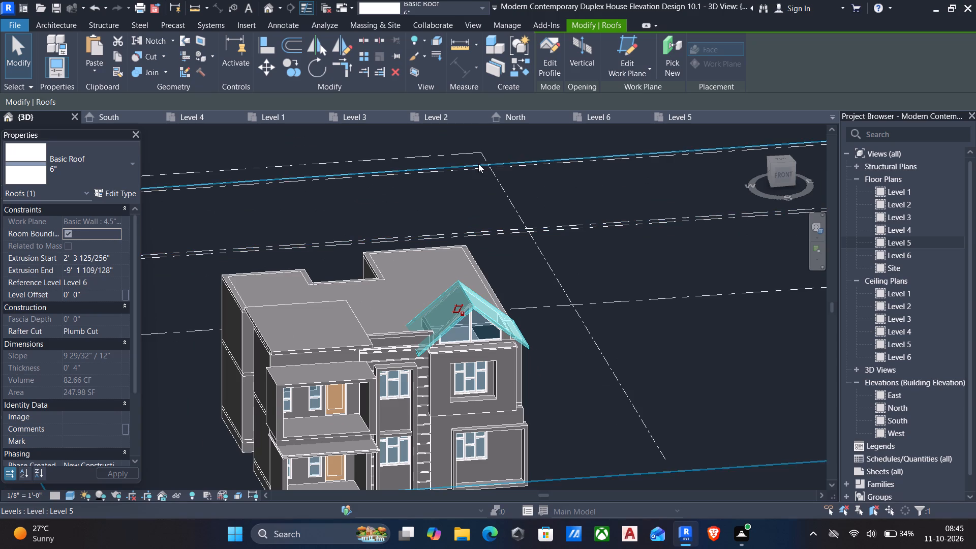
{"action": "key", "text": "Escape"}
{"action": "middle_click_drag", "start_coordinate": [422, 340], "coordinate": [410, 344], "text": "shift"}
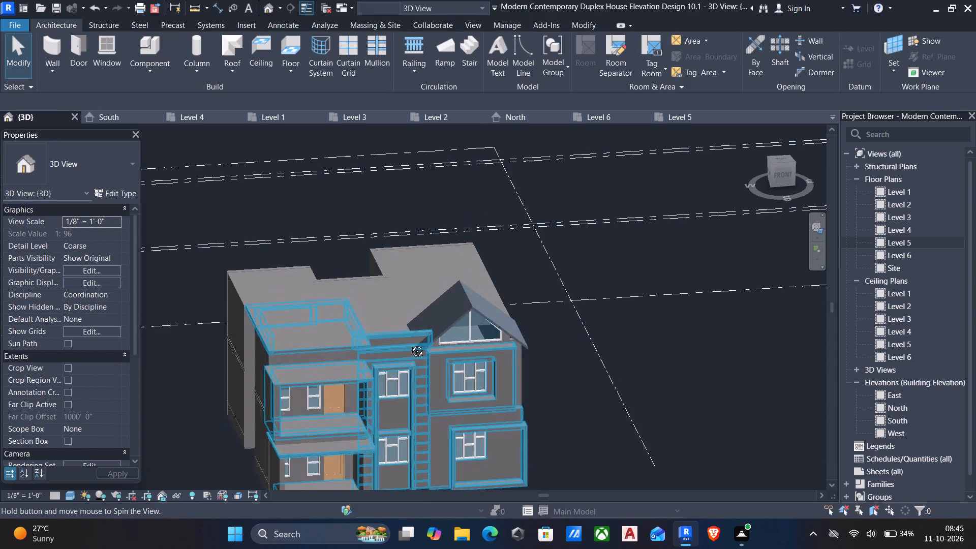
{"action": "middle_click_drag", "start_coordinate": [410, 344], "coordinate": [439, 335], "text": "shift"}
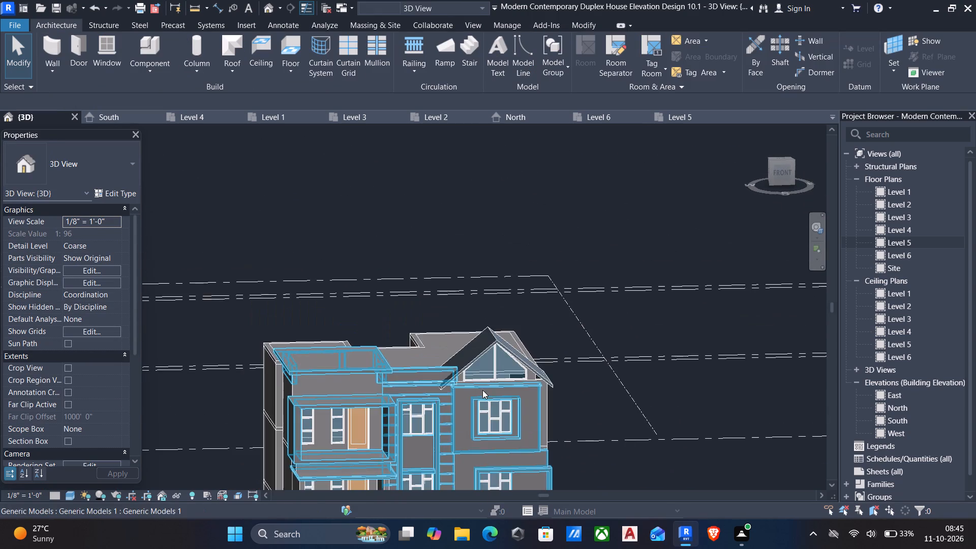
{"action": "middle_click_drag", "start_coordinate": [482, 390], "coordinate": [466, 370], "text": "shift"}
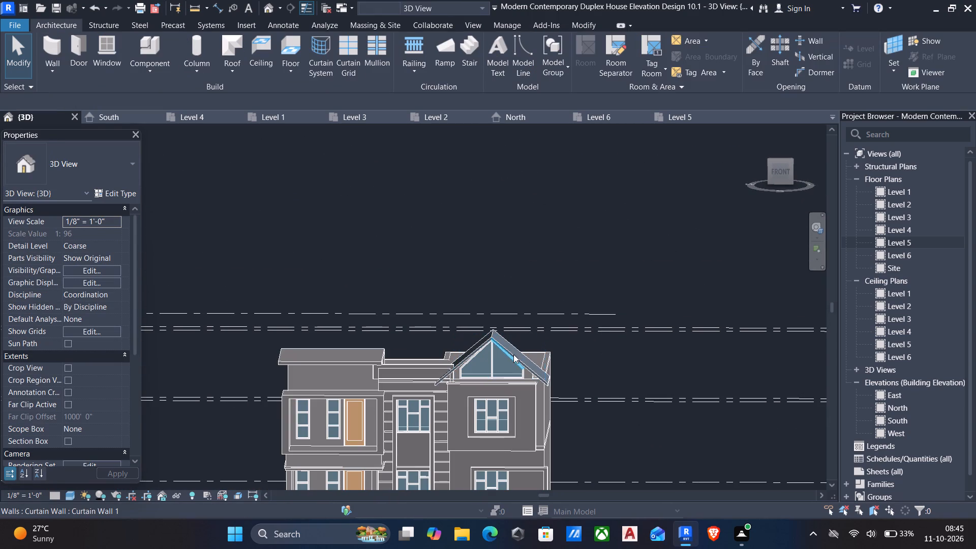
{"action": "scroll", "coordinate": [504, 390], "scroll_direction": "up", "scroll_amount": 5}
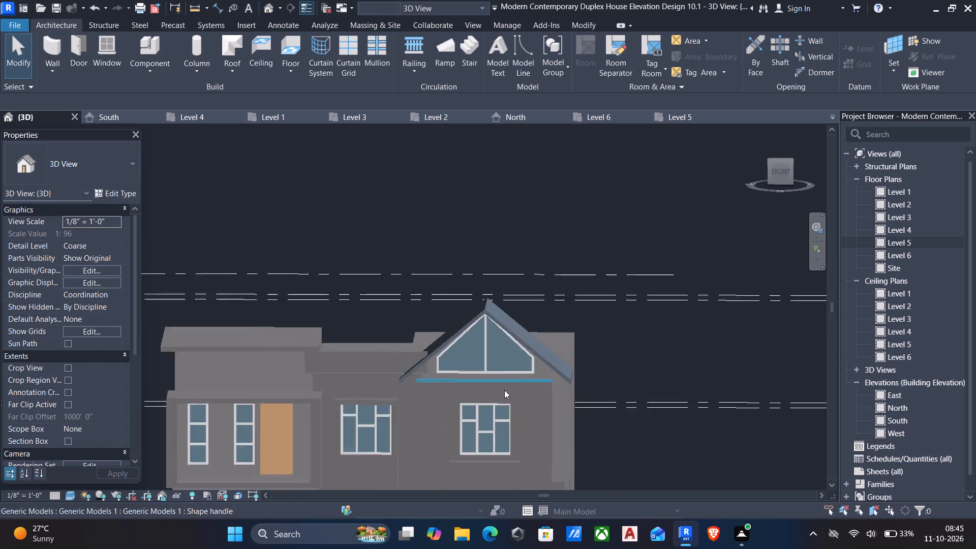
{"action": "scroll", "coordinate": [504, 390], "scroll_direction": "up", "scroll_amount": 1}
{"action": "middle_click_drag", "start_coordinate": [508, 388], "coordinate": [523, 394], "text": "shift"}
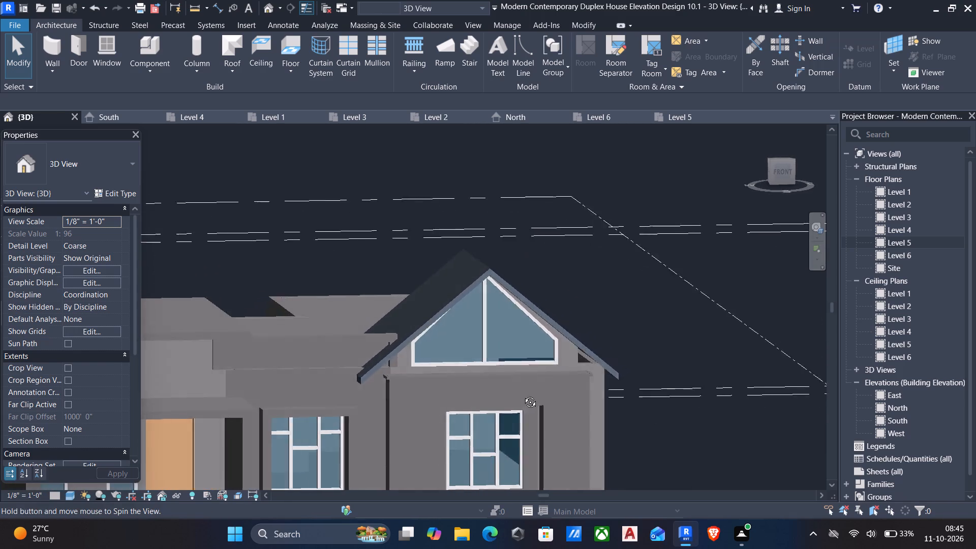
{"action": "middle_click_drag", "start_coordinate": [523, 394], "coordinate": [255, 403], "text": "shift"}
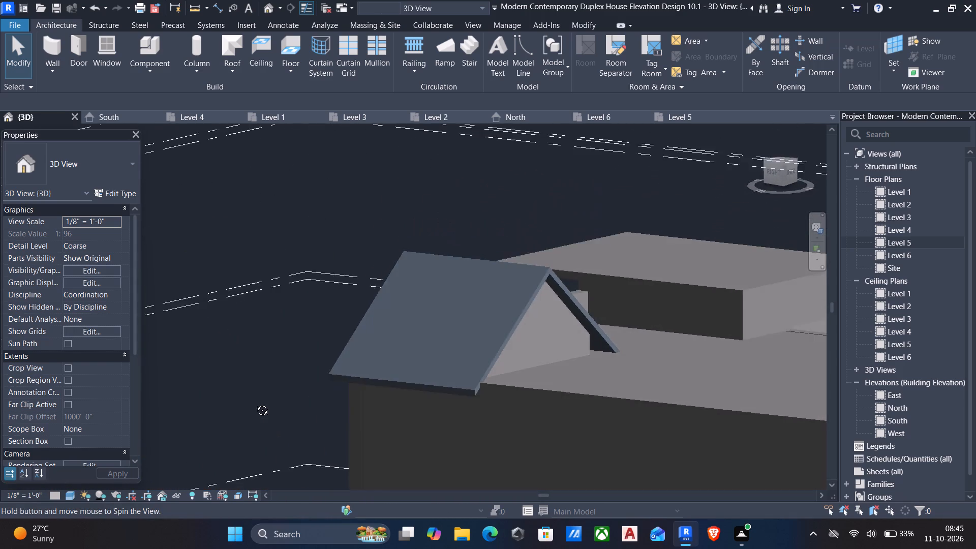
{"action": "middle_click_drag", "start_coordinate": [255, 403], "coordinate": [485, 422], "text": "shift"}
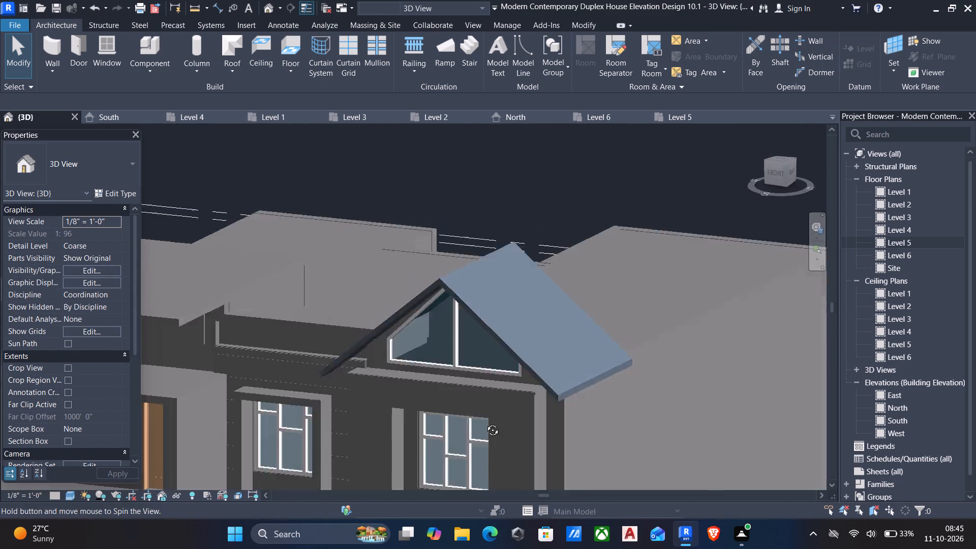
{"action": "middle_click_drag", "start_coordinate": [485, 422], "coordinate": [490, 371], "text": "shift"}
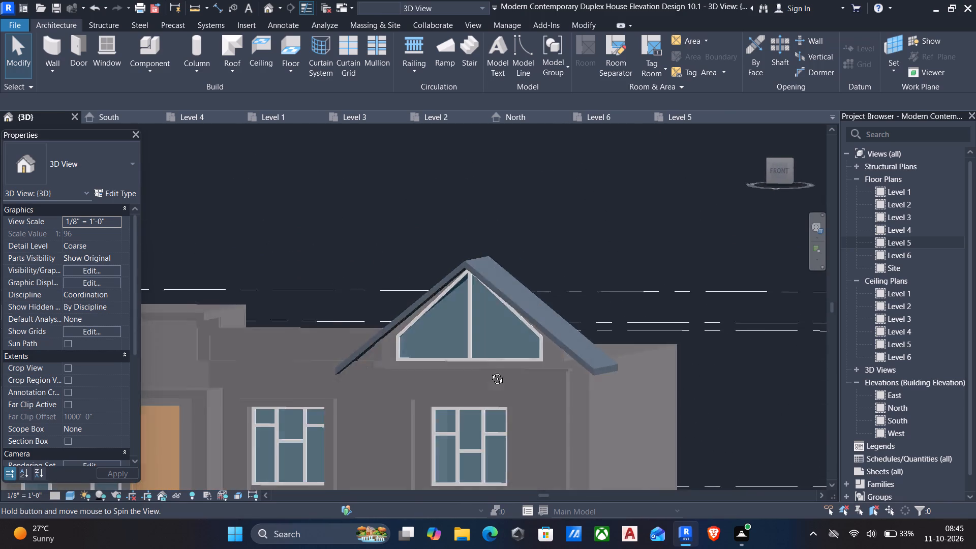
{"action": "middle_click_drag", "start_coordinate": [490, 371], "coordinate": [535, 392], "text": "shift"}
{"action": "middle_click_drag", "start_coordinate": [536, 384], "coordinate": [529, 365]}
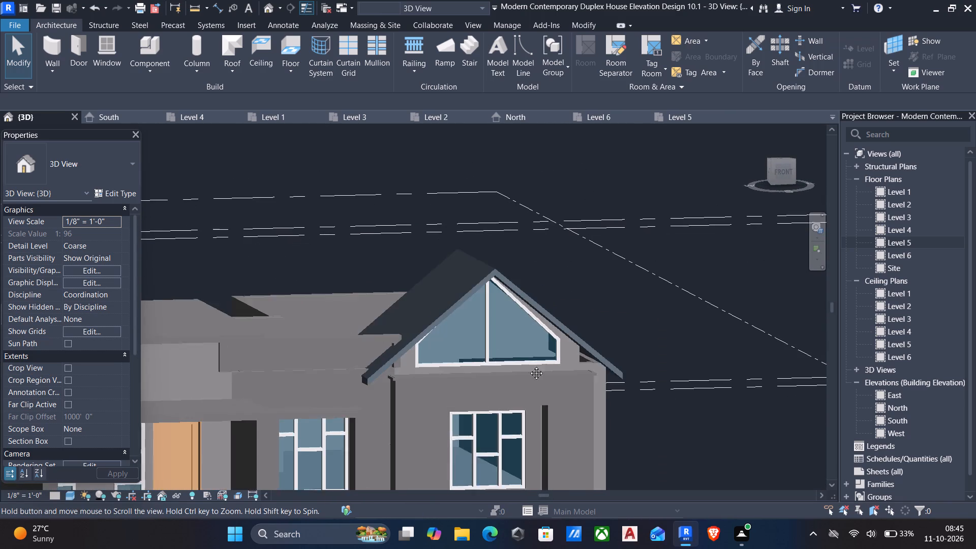
{"action": "middle_click_drag", "start_coordinate": [529, 365], "coordinate": [524, 306]}
{"action": "middle_click_drag", "start_coordinate": [552, 357], "coordinate": [546, 337]}
{"action": "scroll", "coordinate": [532, 331], "scroll_direction": "down", "scroll_amount": 1}
{"action": "middle_click_drag", "start_coordinate": [450, 317], "coordinate": [440, 274]}
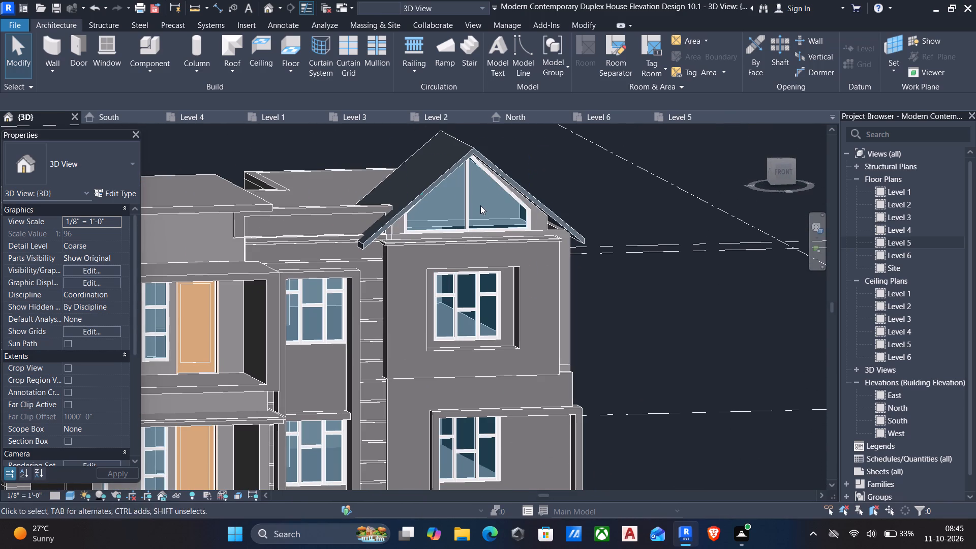
{"action": "scroll", "coordinate": [436, 269], "scroll_direction": "down", "scroll_amount": 5}
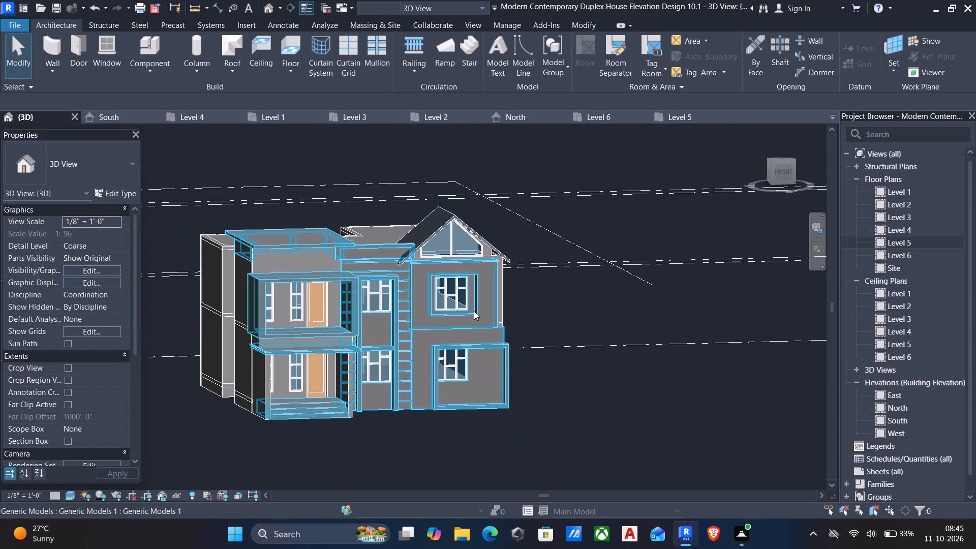
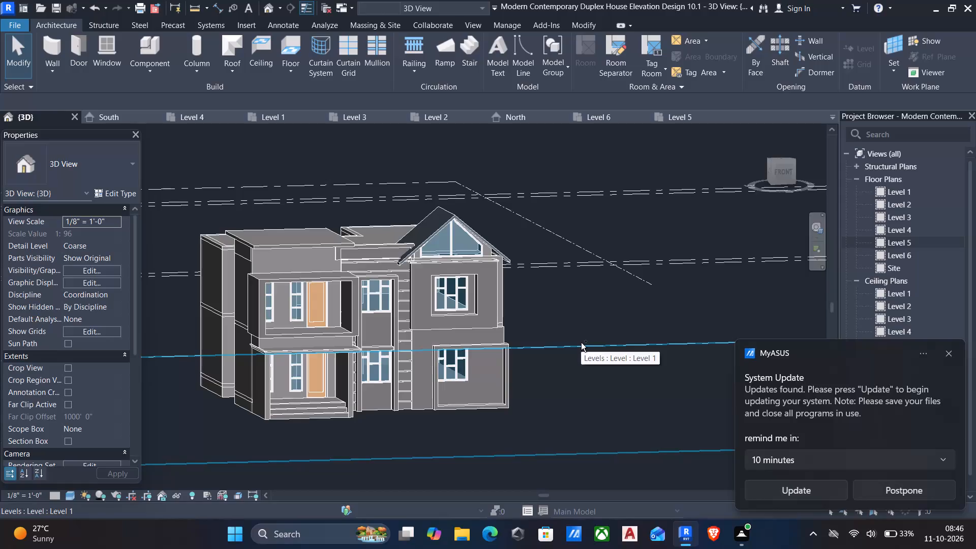
Save the duplex house project with the reshaped gable roof.
{"action": "key", "text": "ctrl+s"}
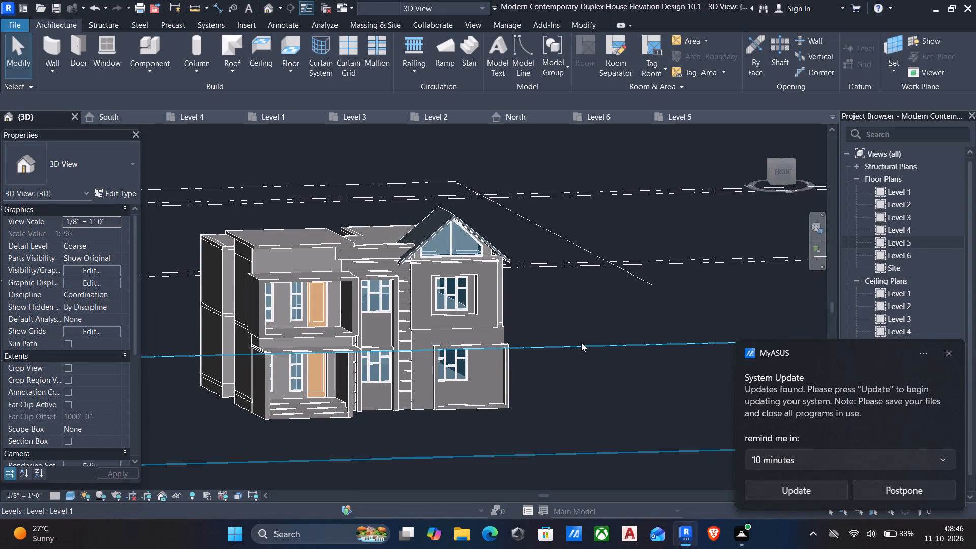
{"action": "key", "text": "ctrl+s"}
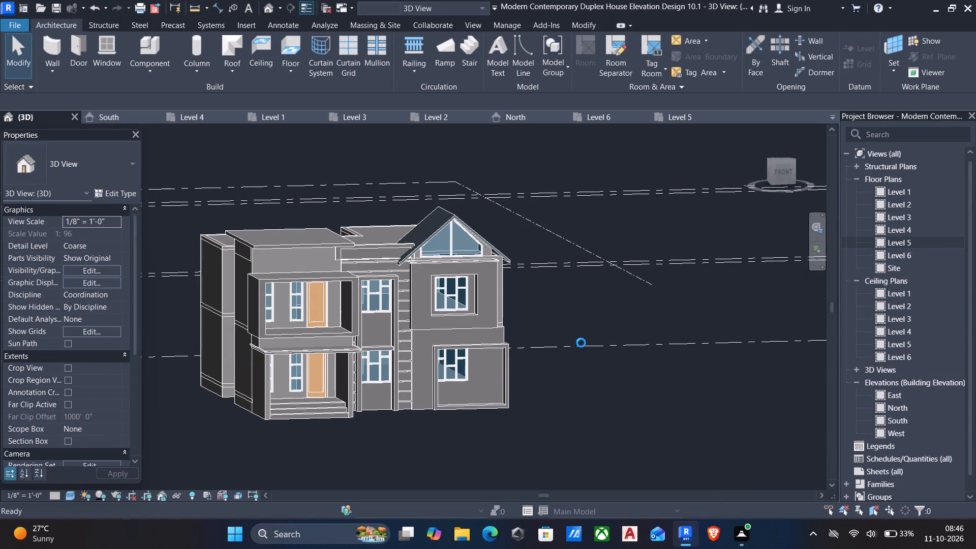
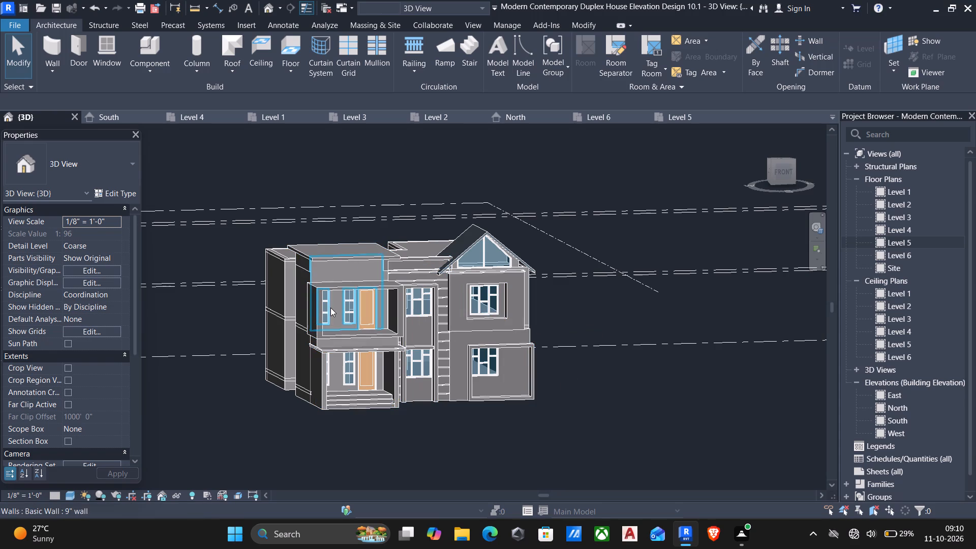
Create a new material named Mulions for the 2.5" x 5" rectangular mullion type.
{"action": "scroll", "coordinate": [473, 403], "scroll_direction": "up", "scroll_amount": 5}
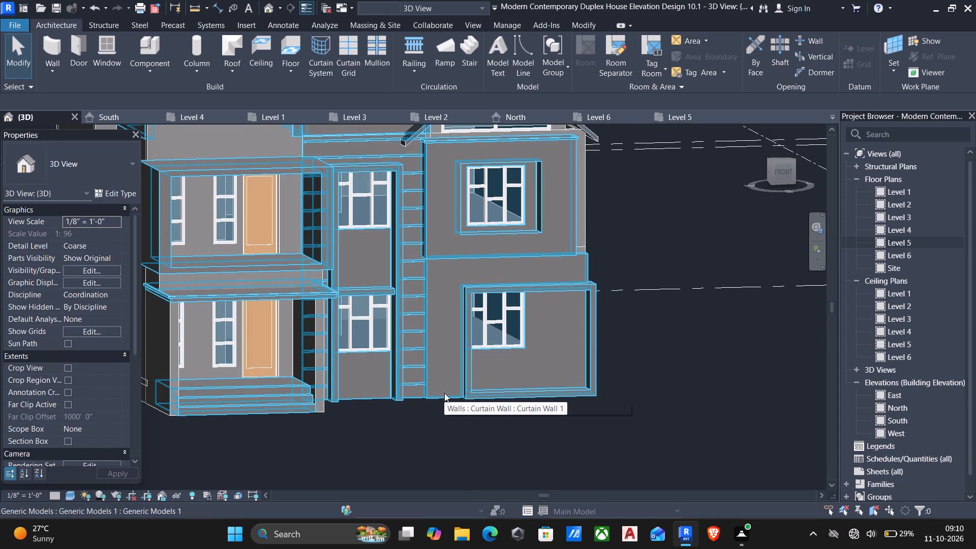
{"action": "middle_click_drag", "start_coordinate": [391, 360], "coordinate": [520, 351]}
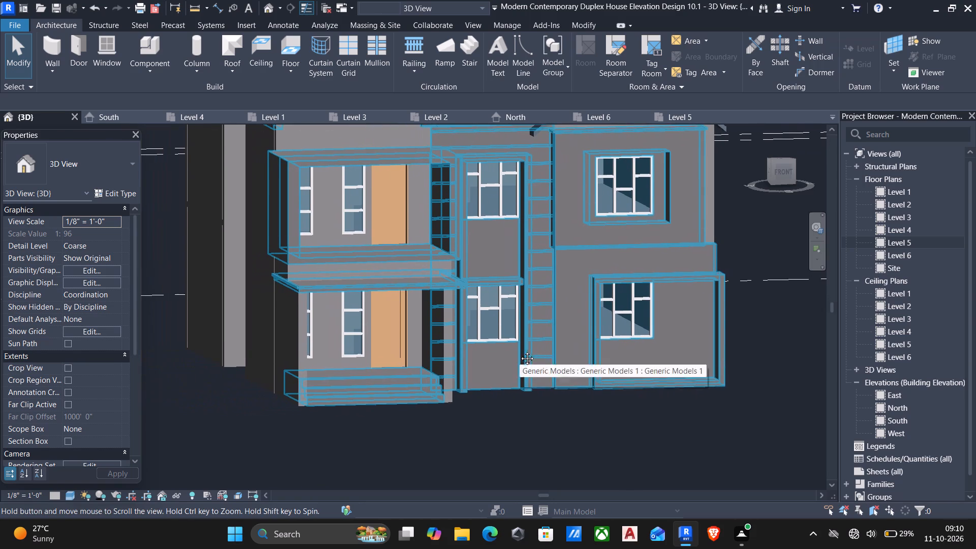
{"action": "middle_click_drag", "start_coordinate": [520, 351], "coordinate": [520, 351]}
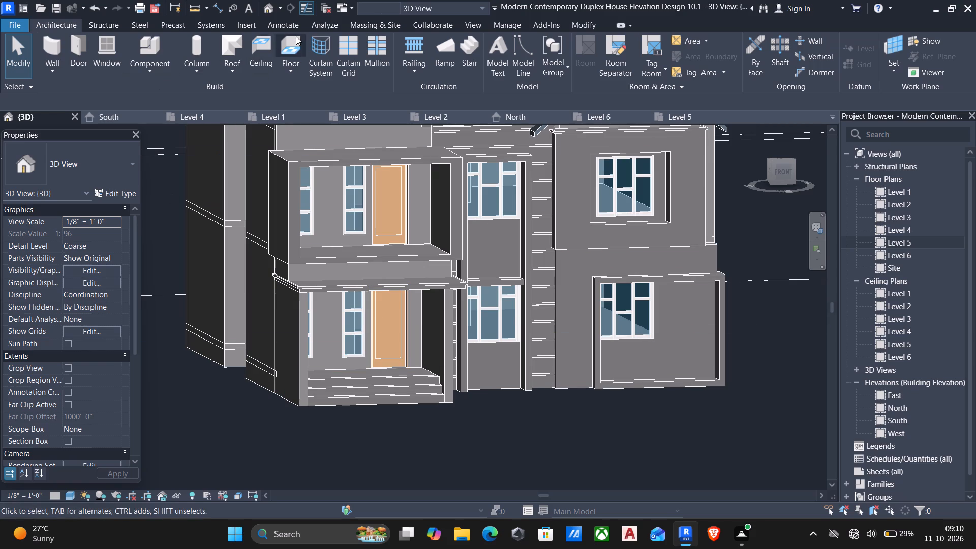
{"action": "left_click", "coordinate": [367, 49]}
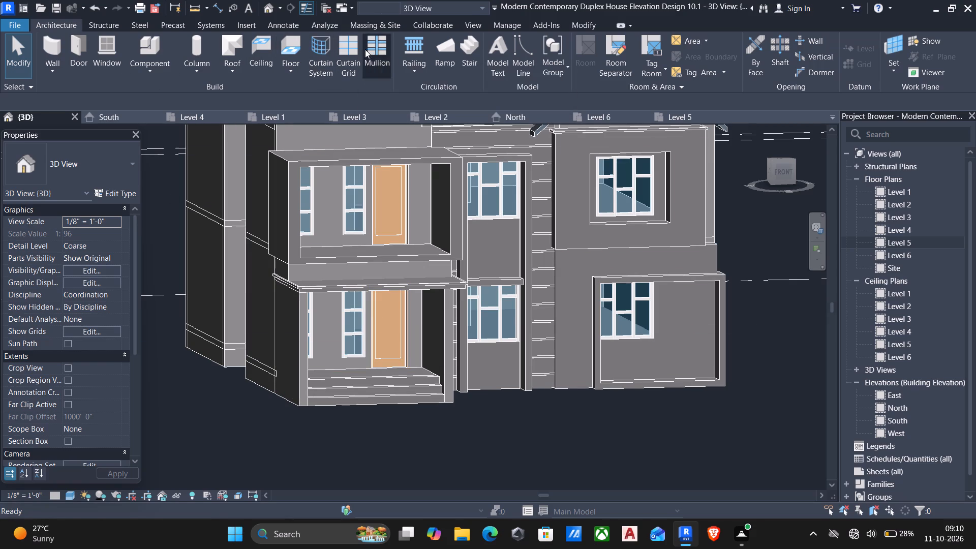
{"action": "left_click", "coordinate": [109, 194]}
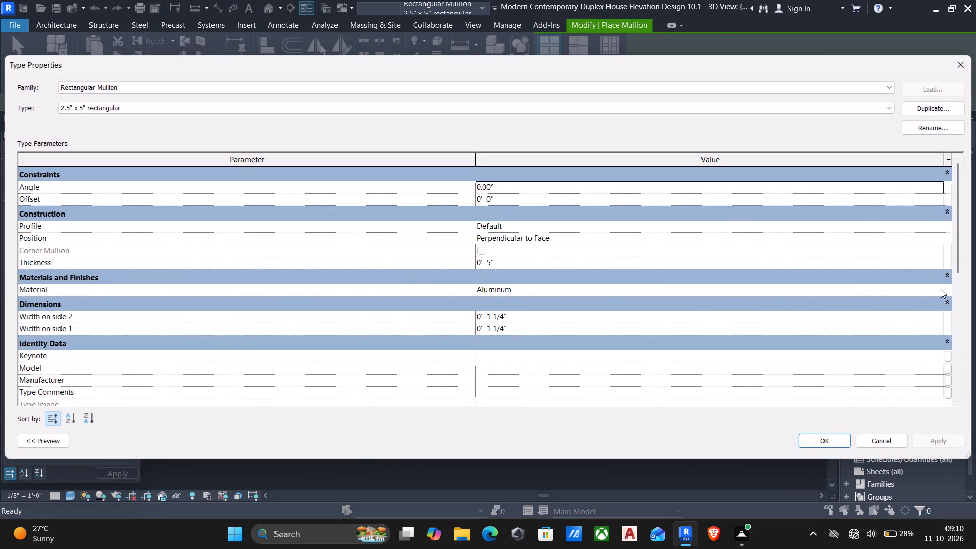
{"action": "left_click", "coordinate": [940, 286]}
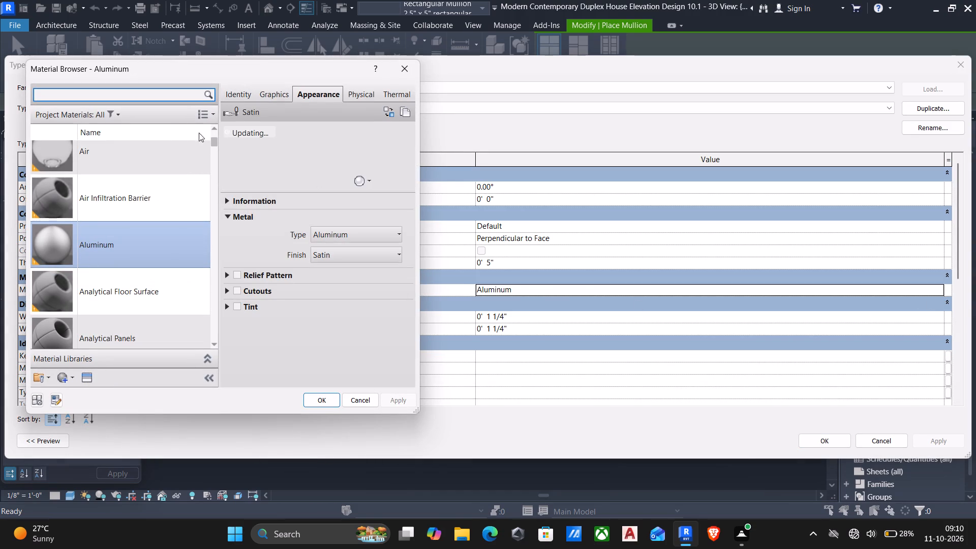
{"action": "left_click", "coordinate": [60, 382]}
{"action": "left_click", "coordinate": [91, 394]}
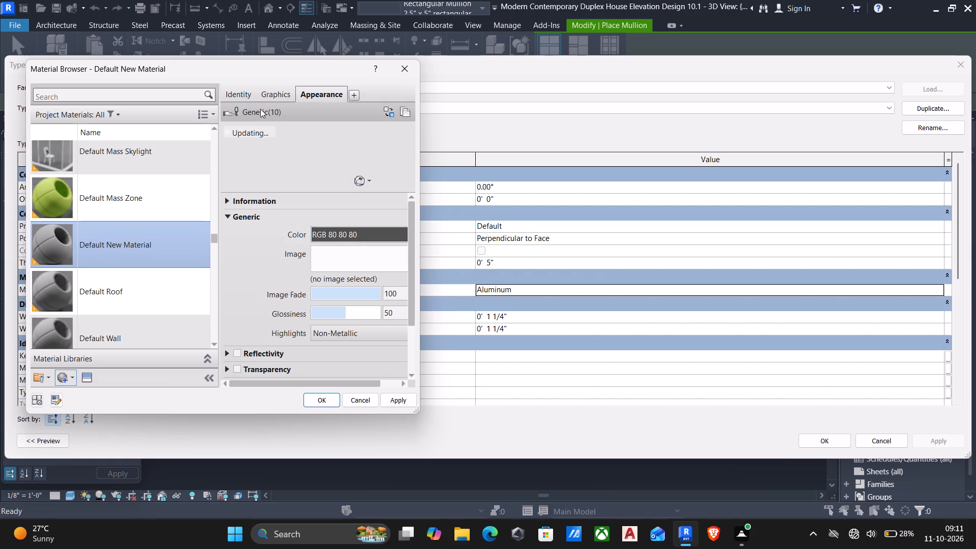
{"action": "left_click", "coordinate": [245, 91]}
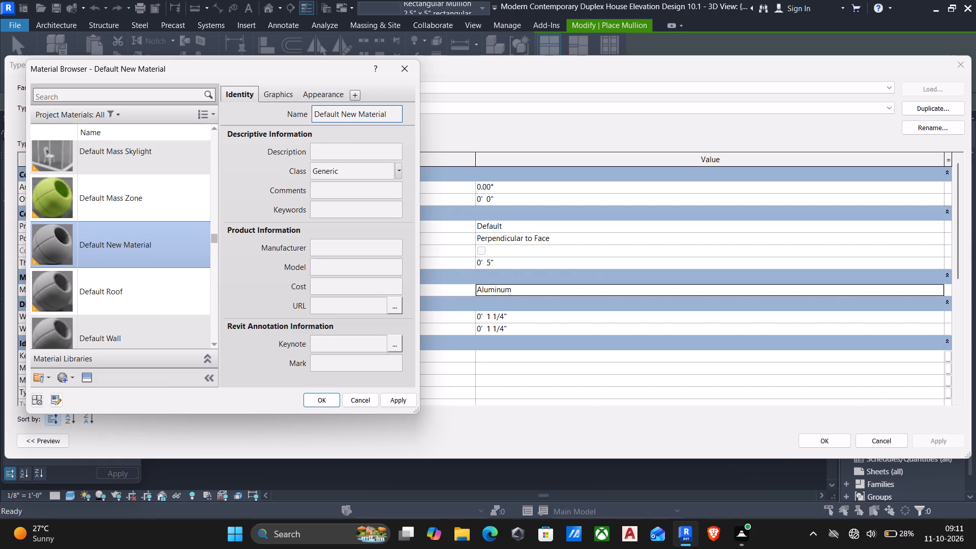
{"action": "left_click", "coordinate": [396, 113]}
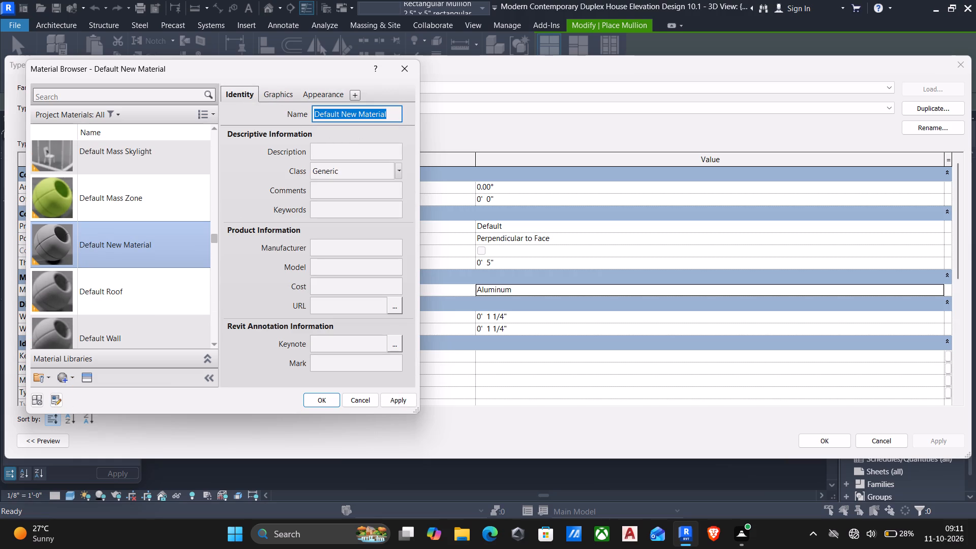
{"action": "type", "text": "ulions"}
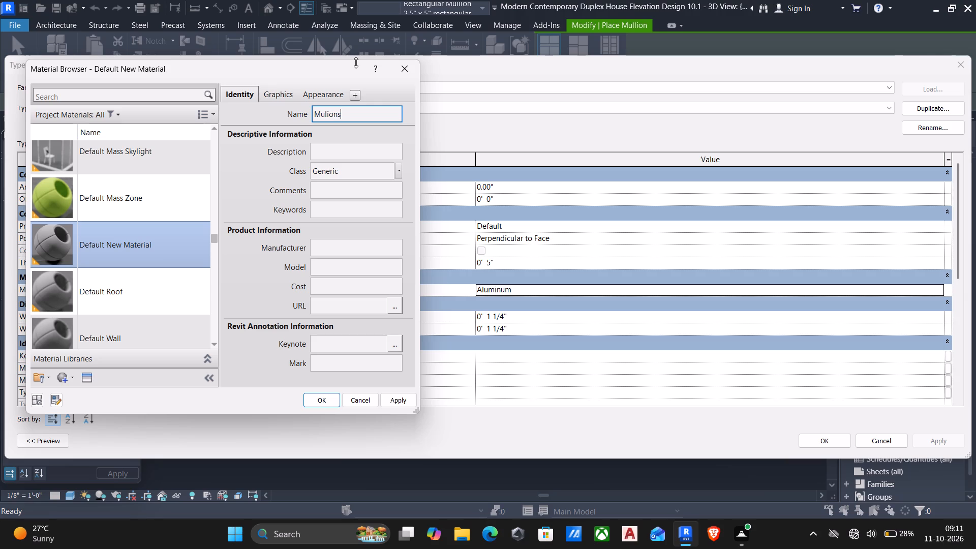
{"action": "left_click", "coordinate": [398, 400]}
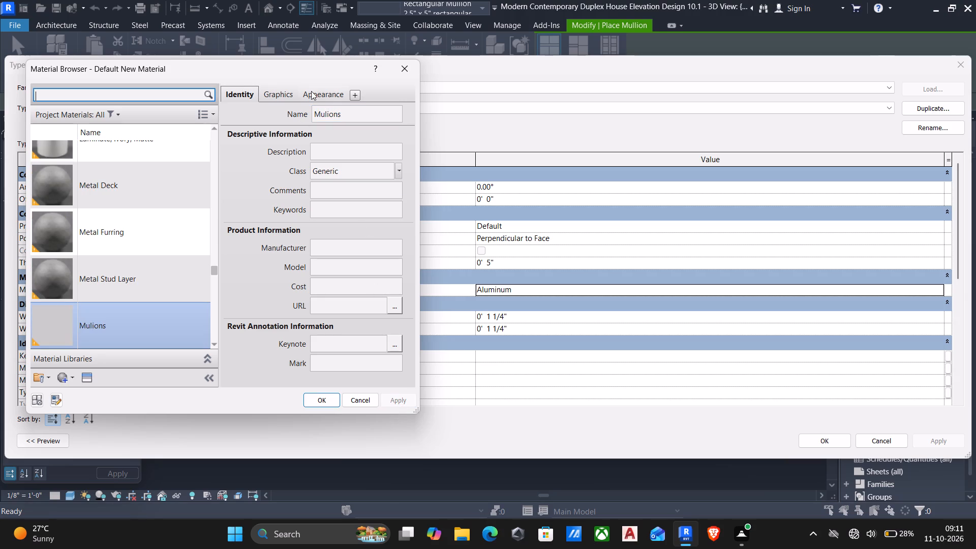
Open the Metal category of the Appearance Library to choose an appearance for the Mulions material.
{"action": "left_click", "coordinate": [313, 89]}
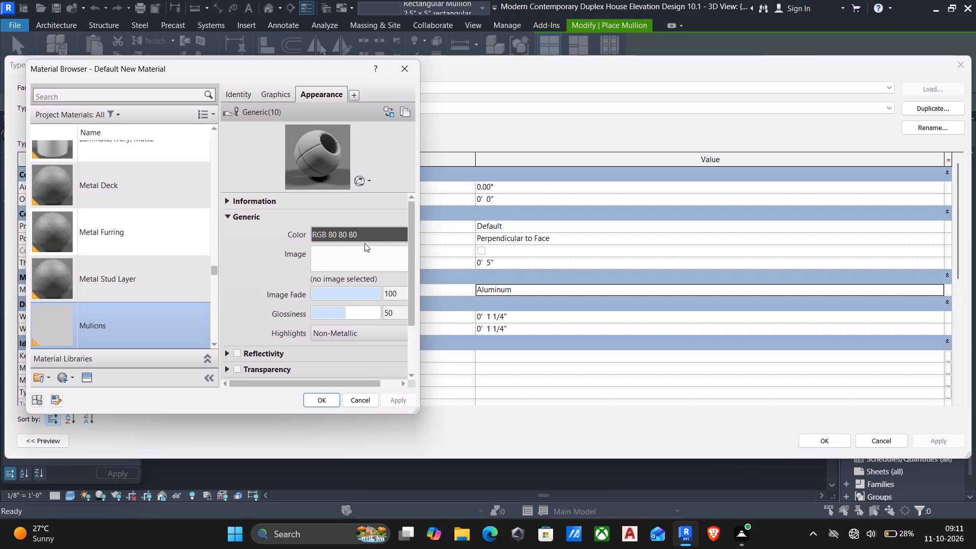
{"action": "left_click", "coordinate": [86, 375]}
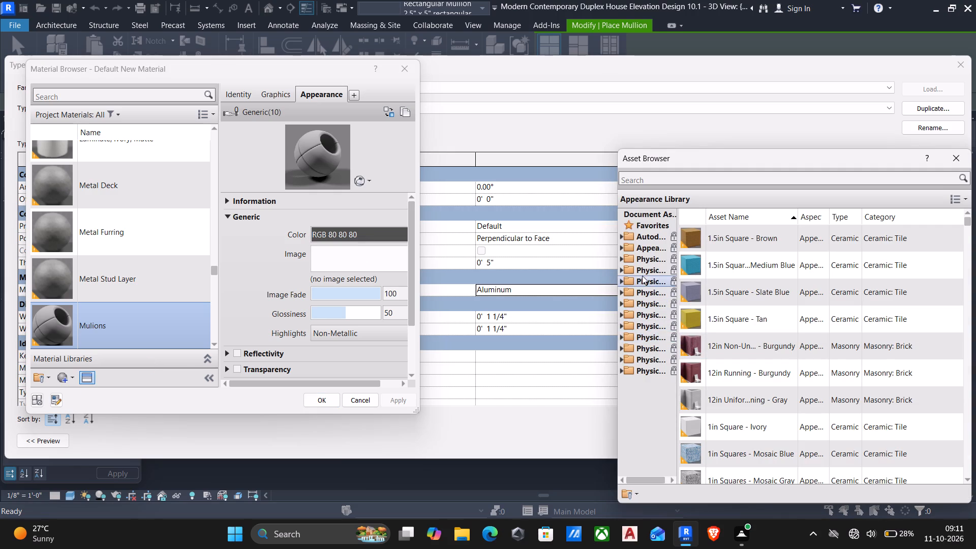
{"action": "left_click", "coordinate": [626, 247]}
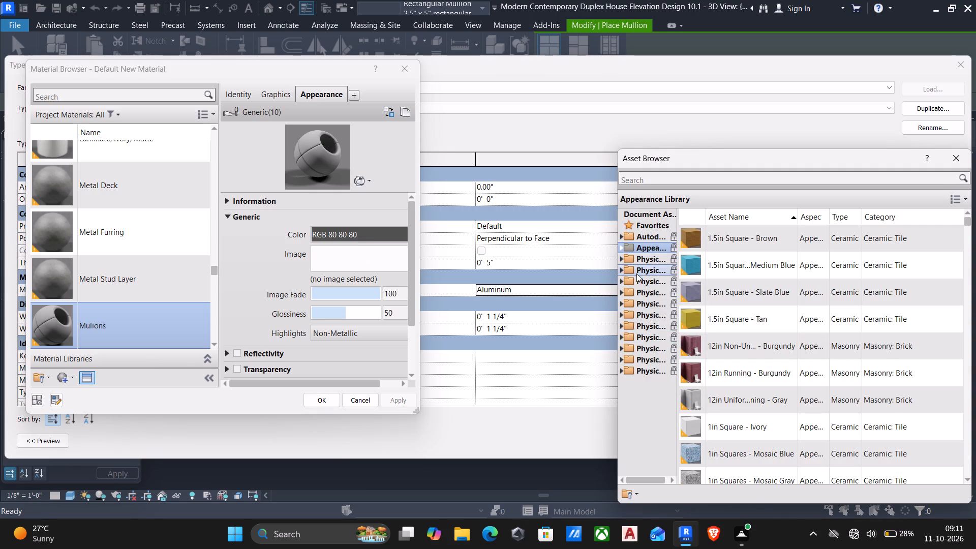
{"action": "left_click", "coordinate": [621, 250]}
{"action": "scroll", "coordinate": [649, 325], "scroll_direction": "down", "scroll_amount": 1}
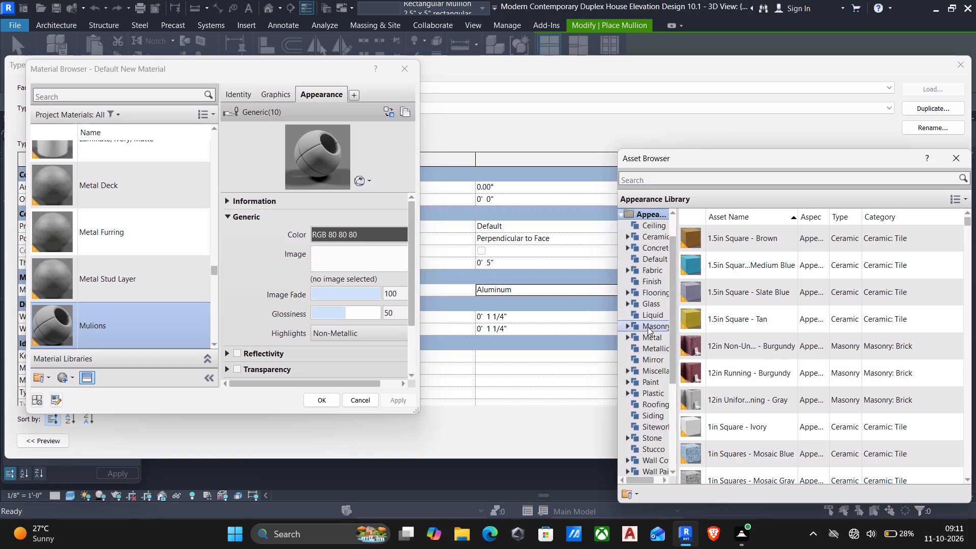
{"action": "scroll", "coordinate": [648, 327], "scroll_direction": "down", "scroll_amount": 1}
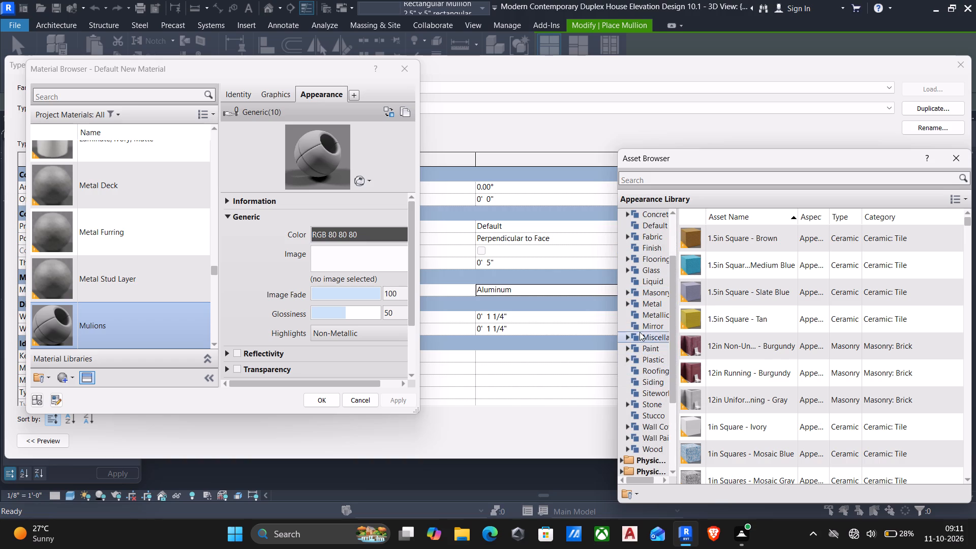
{"action": "double_click", "coordinate": [644, 307]}
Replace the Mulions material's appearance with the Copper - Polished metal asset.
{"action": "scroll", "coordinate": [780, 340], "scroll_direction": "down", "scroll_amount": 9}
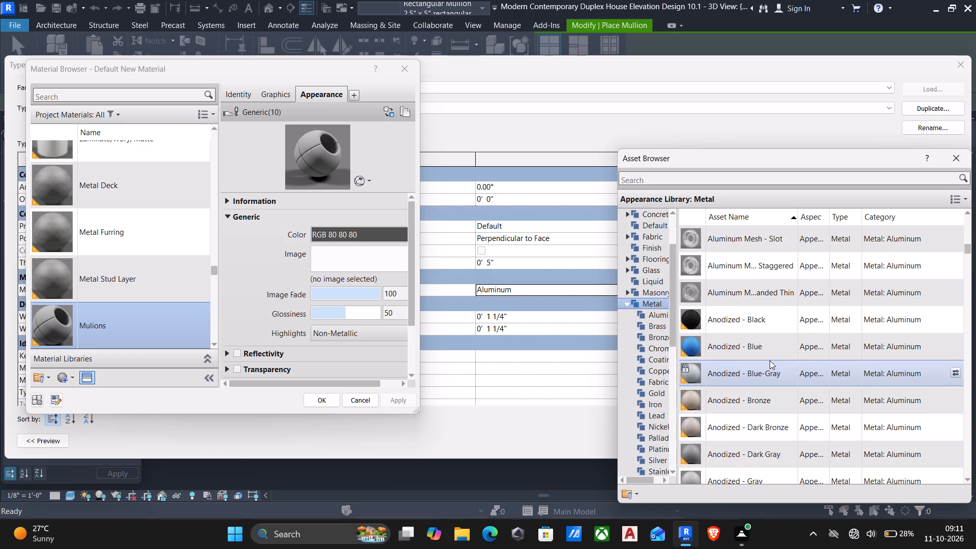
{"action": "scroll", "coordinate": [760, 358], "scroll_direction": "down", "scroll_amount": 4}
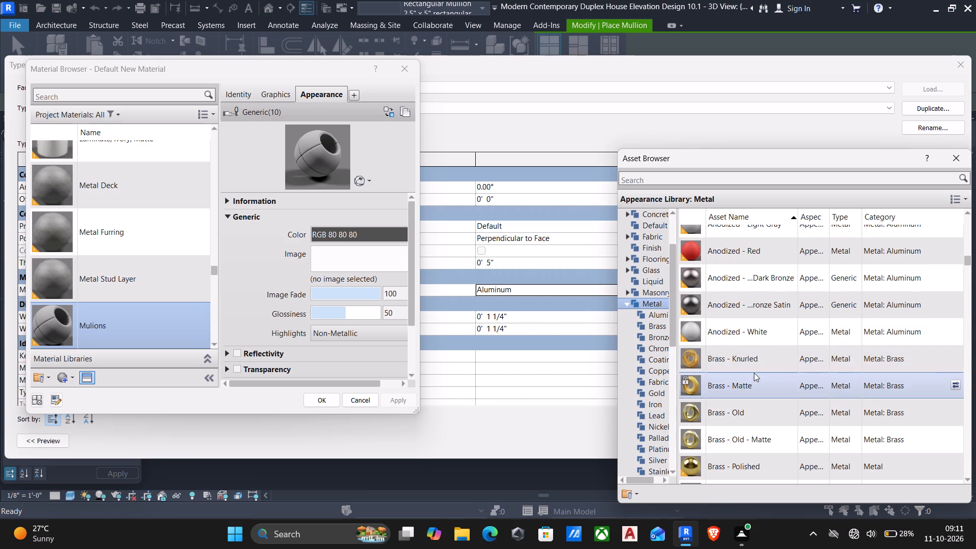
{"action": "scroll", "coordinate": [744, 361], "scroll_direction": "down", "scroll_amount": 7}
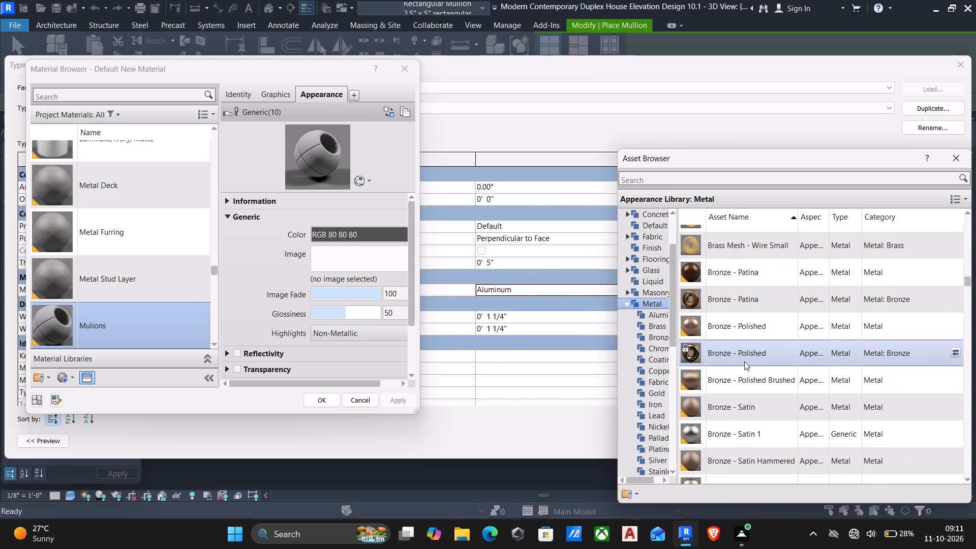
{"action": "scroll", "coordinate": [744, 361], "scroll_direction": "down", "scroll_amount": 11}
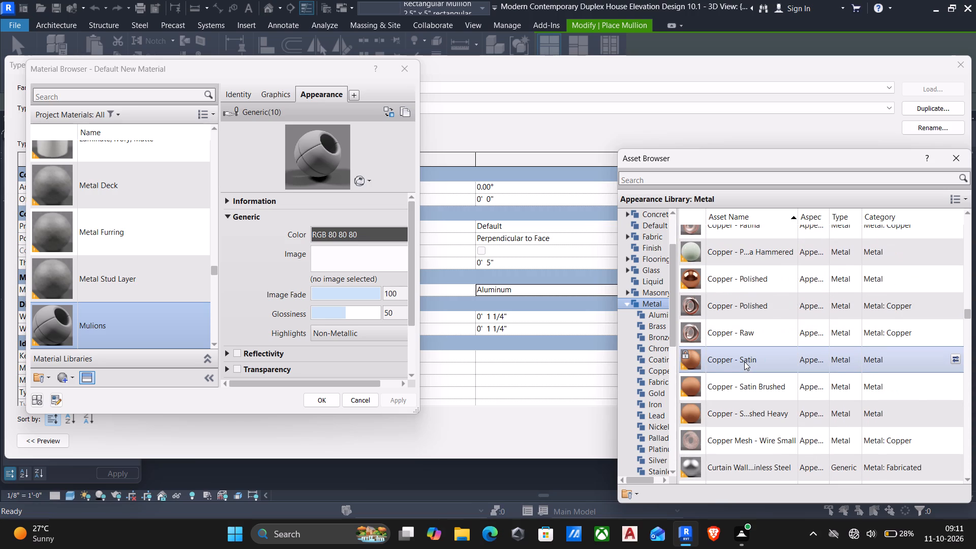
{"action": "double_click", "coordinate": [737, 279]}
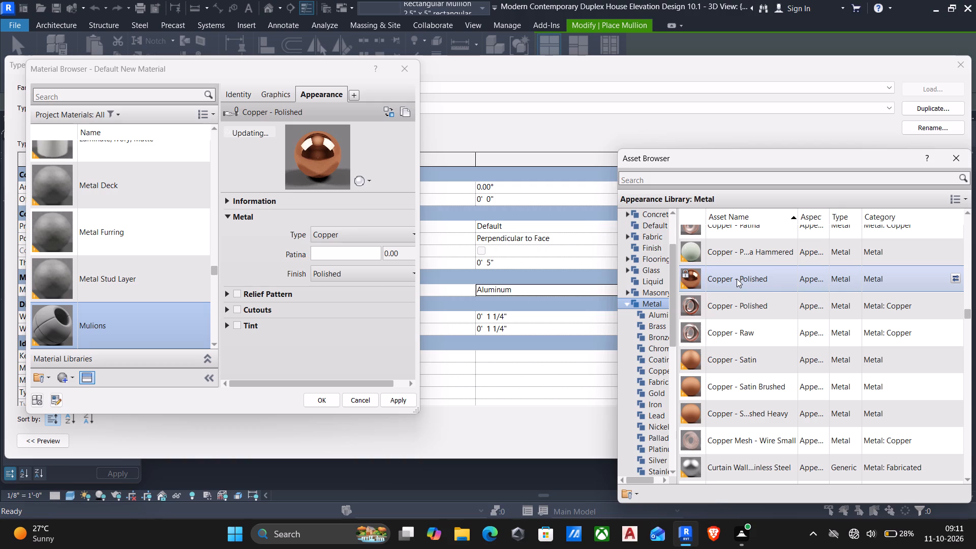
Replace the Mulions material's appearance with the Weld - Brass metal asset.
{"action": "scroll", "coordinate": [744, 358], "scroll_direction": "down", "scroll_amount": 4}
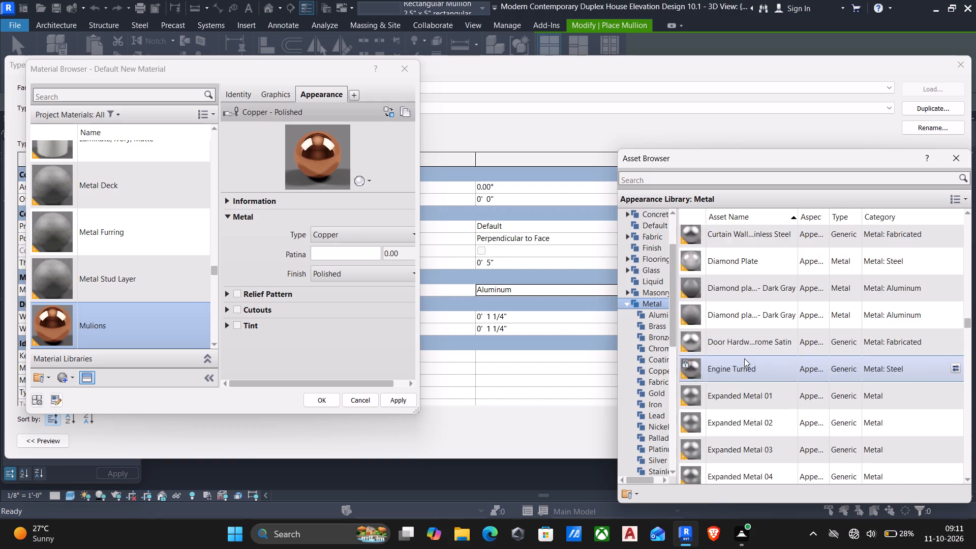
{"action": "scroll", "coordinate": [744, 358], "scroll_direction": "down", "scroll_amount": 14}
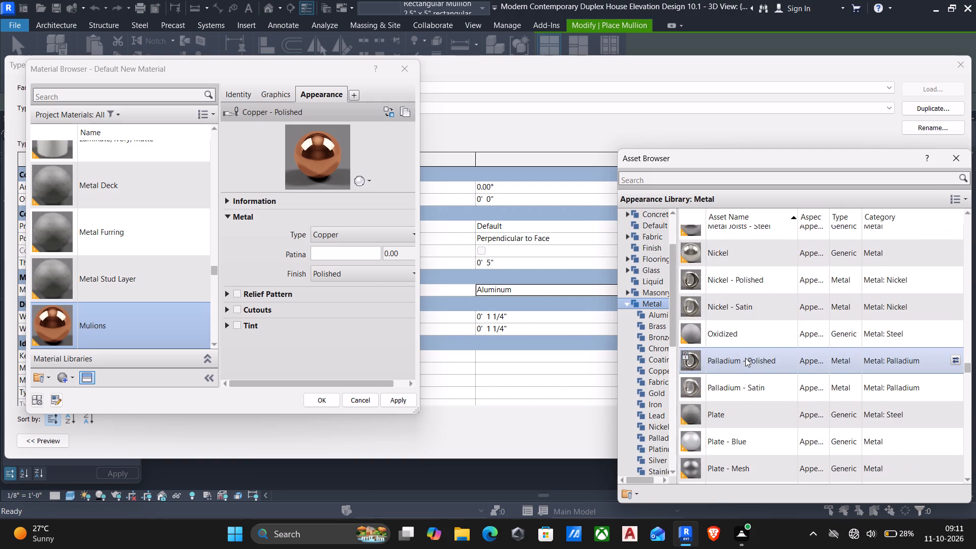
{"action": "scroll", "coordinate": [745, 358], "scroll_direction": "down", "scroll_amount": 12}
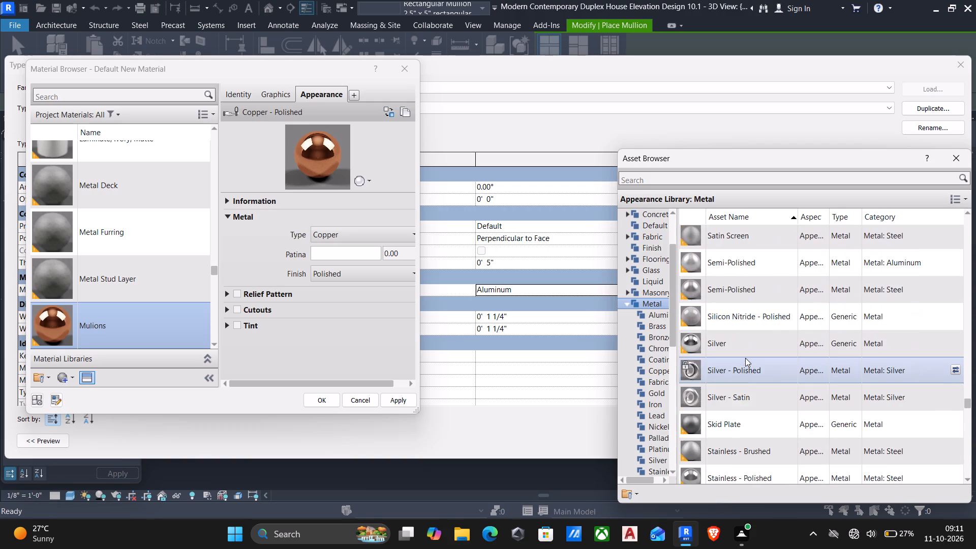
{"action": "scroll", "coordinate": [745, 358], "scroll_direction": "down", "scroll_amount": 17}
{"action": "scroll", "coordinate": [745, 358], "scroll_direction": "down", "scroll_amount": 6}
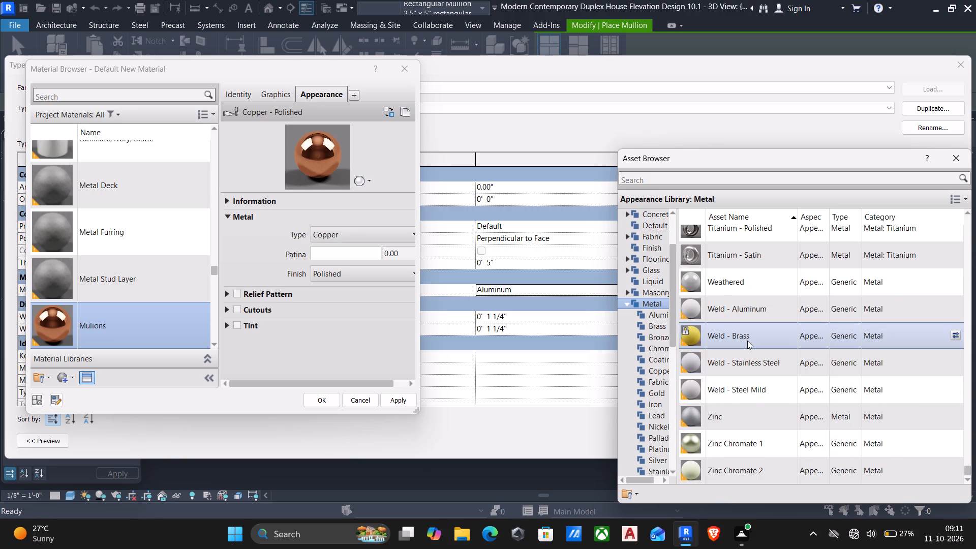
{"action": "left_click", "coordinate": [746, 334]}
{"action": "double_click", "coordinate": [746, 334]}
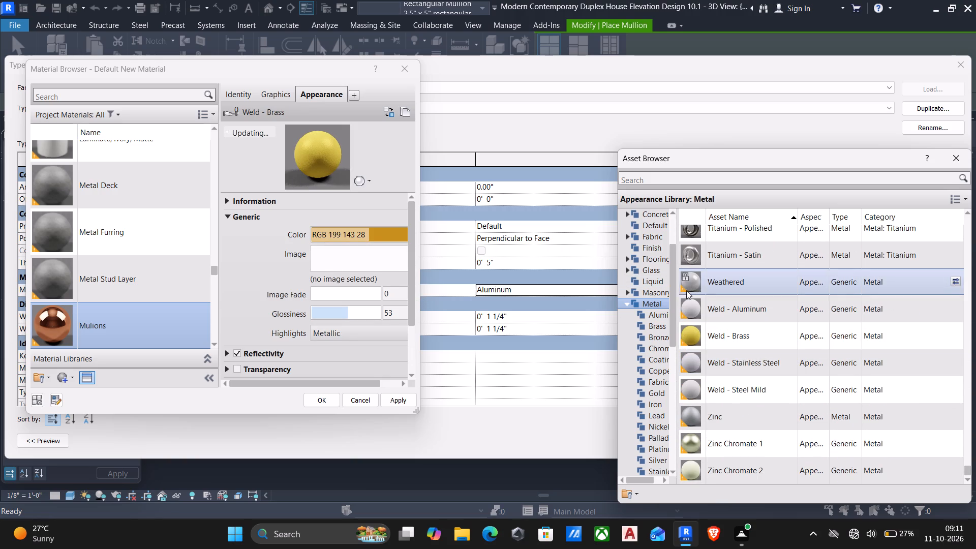
Browse the Wood appearance assets for an alternative finish for the Mulions material.
{"action": "scroll", "coordinate": [647, 455], "scroll_direction": "down", "scroll_amount": 2}
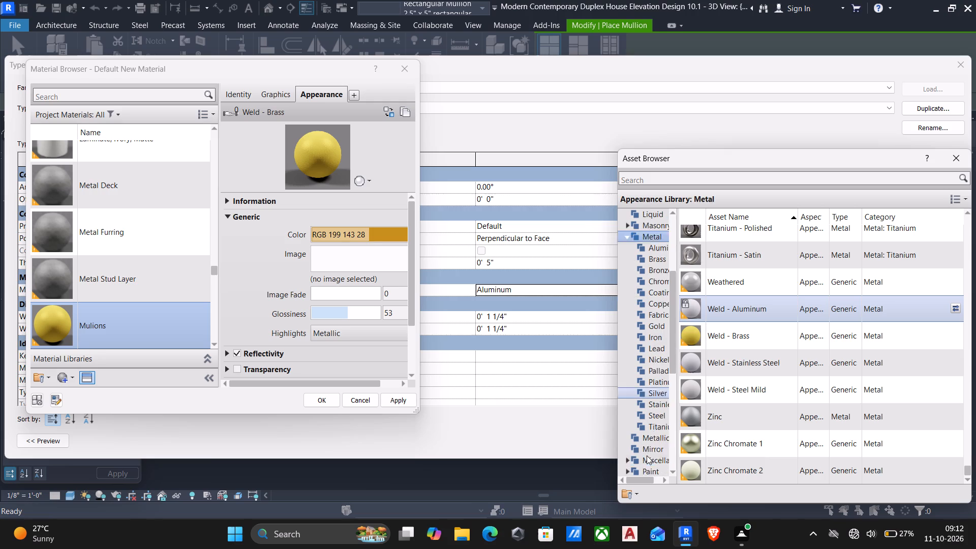
{"action": "scroll", "coordinate": [647, 455], "scroll_direction": "down", "scroll_amount": 1}
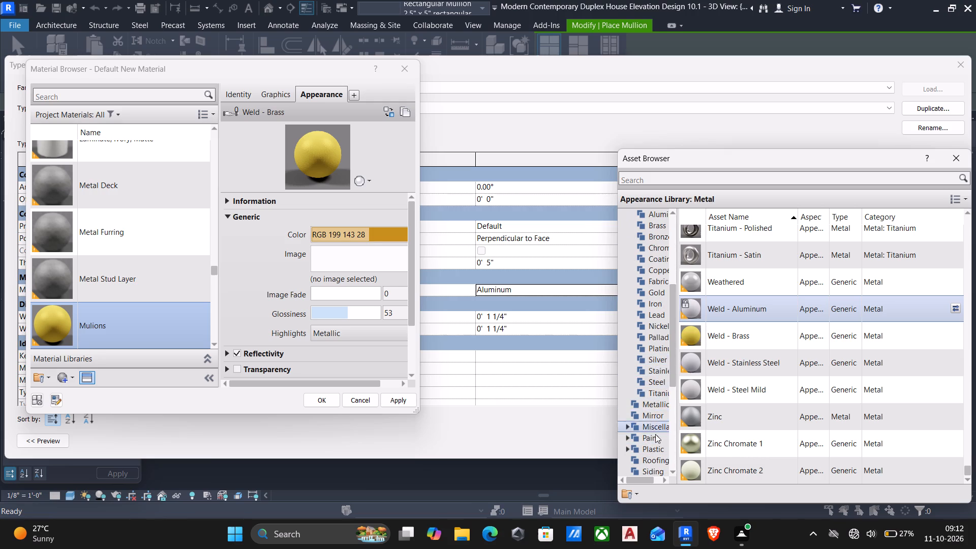
{"action": "scroll", "coordinate": [655, 434], "scroll_direction": "down", "scroll_amount": 2}
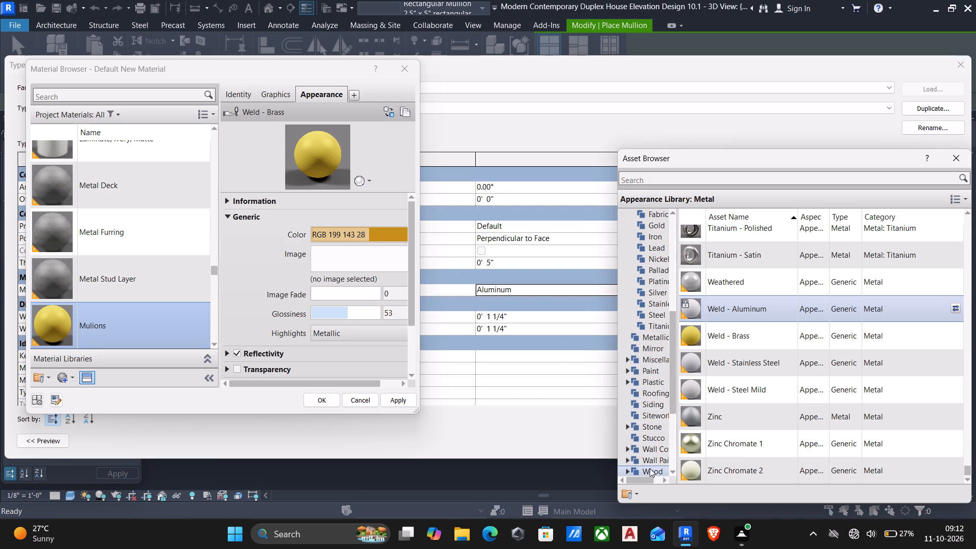
{"action": "double_click", "coordinate": [650, 468]}
{"action": "scroll", "coordinate": [736, 289], "scroll_direction": "down", "scroll_amount": 5}
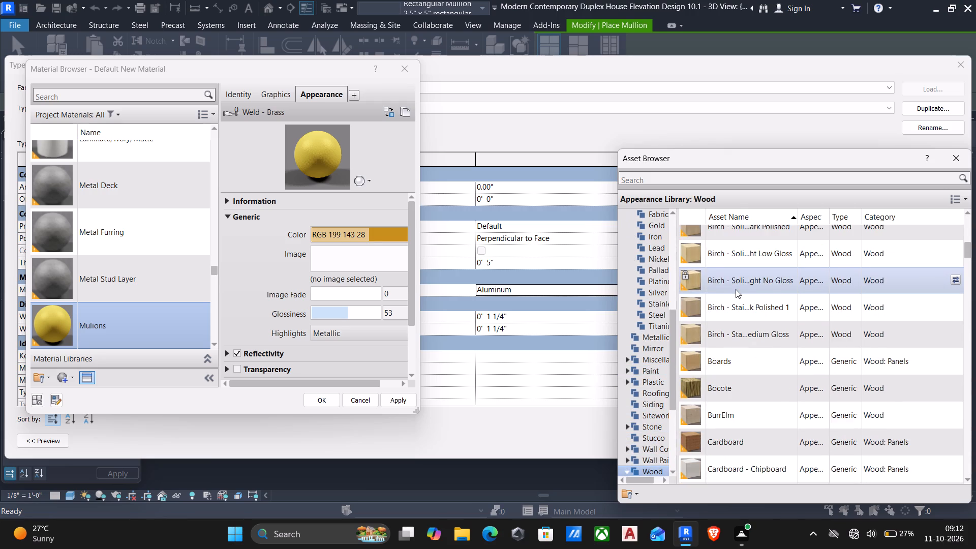
{"action": "scroll", "coordinate": [736, 289], "scroll_direction": "down", "scroll_amount": 5}
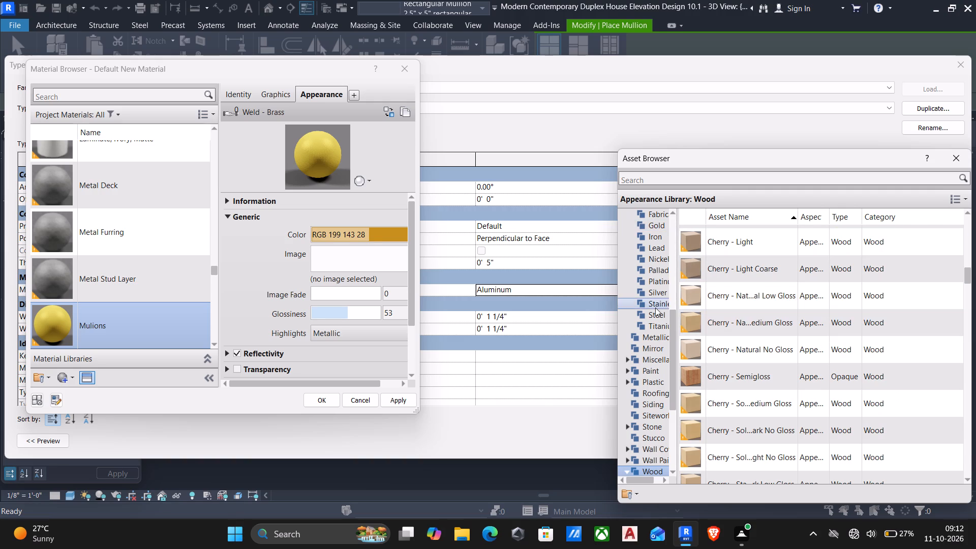
Give the Mulions material the Gold - Polished appearance and assign it to the rectangular mullion type.
{"action": "left_click", "coordinate": [658, 221]}
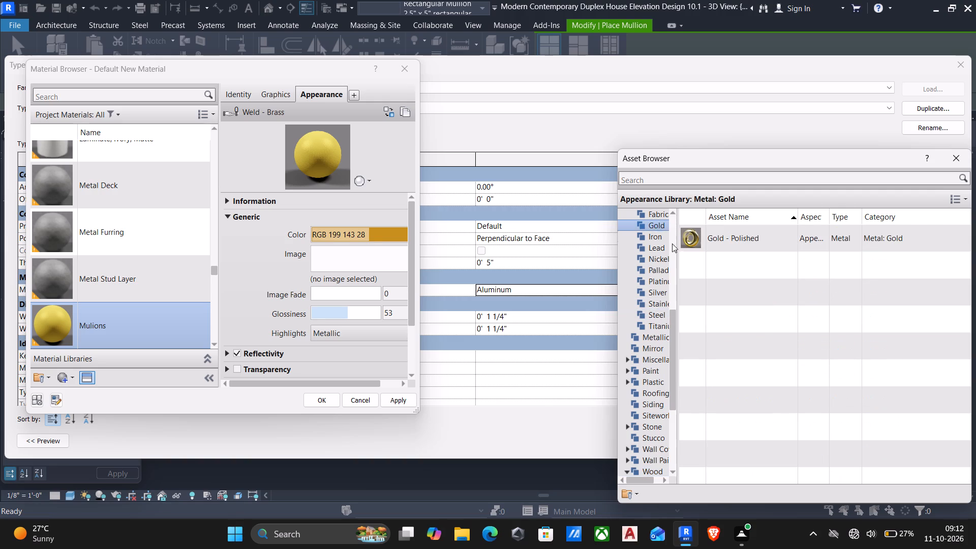
{"action": "double_click", "coordinate": [723, 233]}
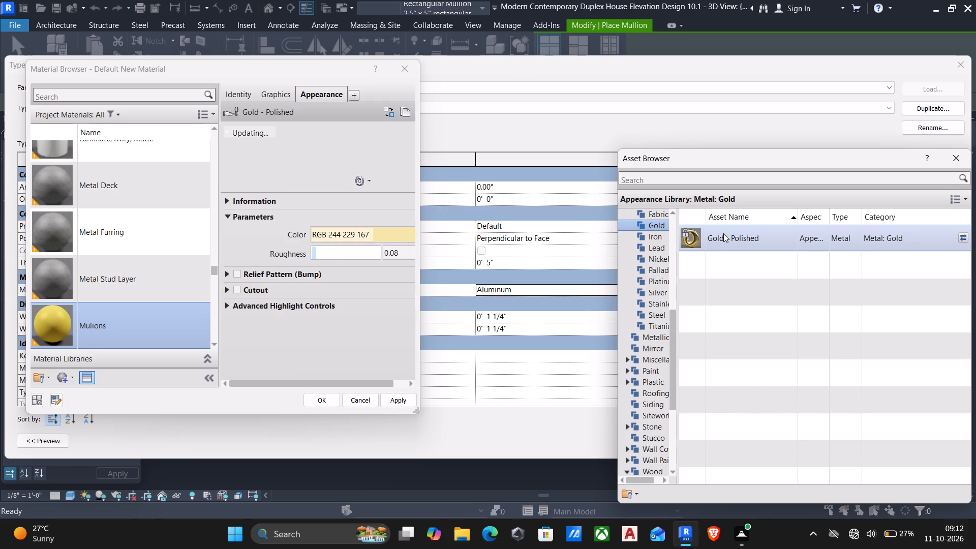
{"action": "left_click", "coordinate": [391, 403]}
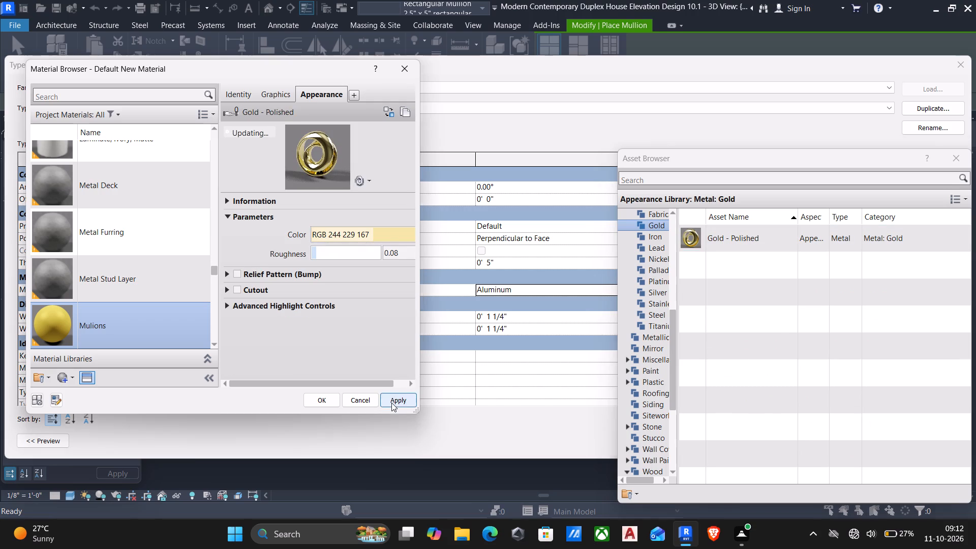
{"action": "left_click", "coordinate": [328, 401]}
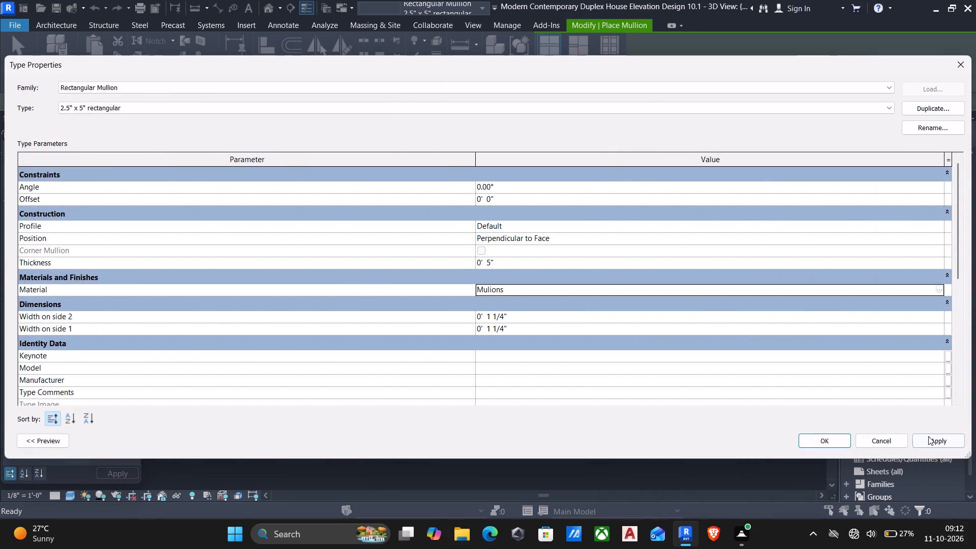
Apply the Mulions material assignment to the 2.5" x 5" rectangular mullion type.
{"action": "left_click", "coordinate": [929, 437]}
{"action": "left_click", "coordinate": [815, 434]}
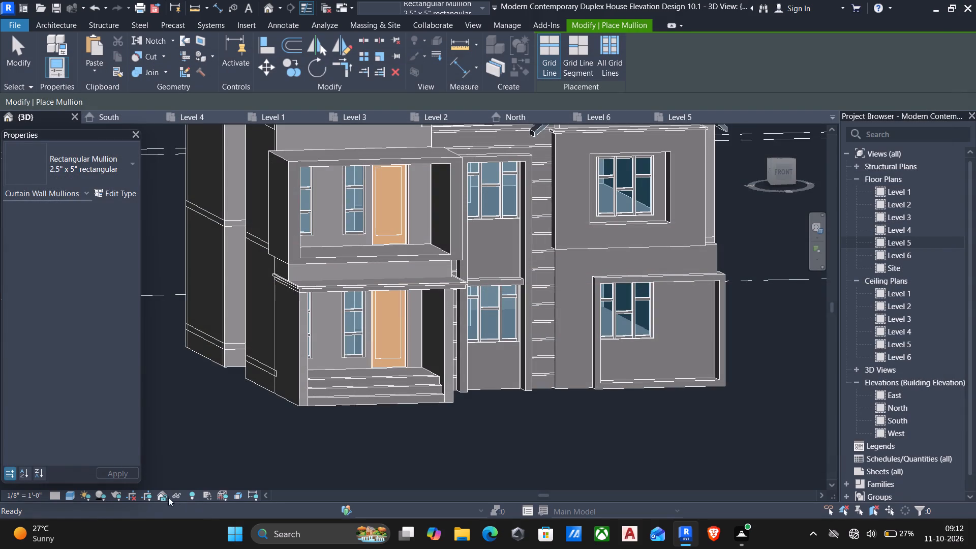
Switch the 3D view to the Realistic visual style and check the window mullions' finish.
{"action": "left_click", "coordinate": [73, 495]}
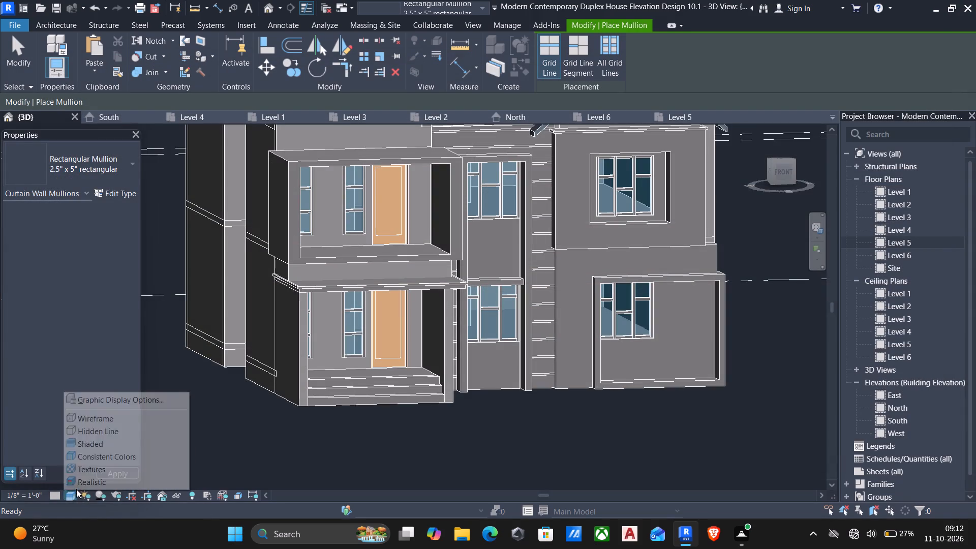
{"action": "left_click", "coordinate": [90, 485]}
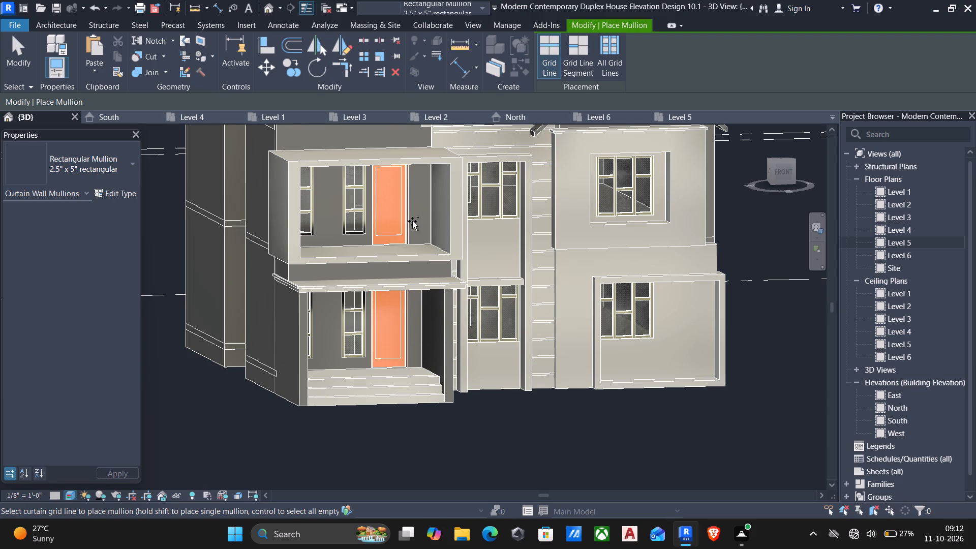
{"action": "scroll", "coordinate": [367, 182], "scroll_direction": "up", "scroll_amount": 4}
{"action": "scroll", "coordinate": [317, 237], "scroll_direction": "up", "scroll_amount": 5}
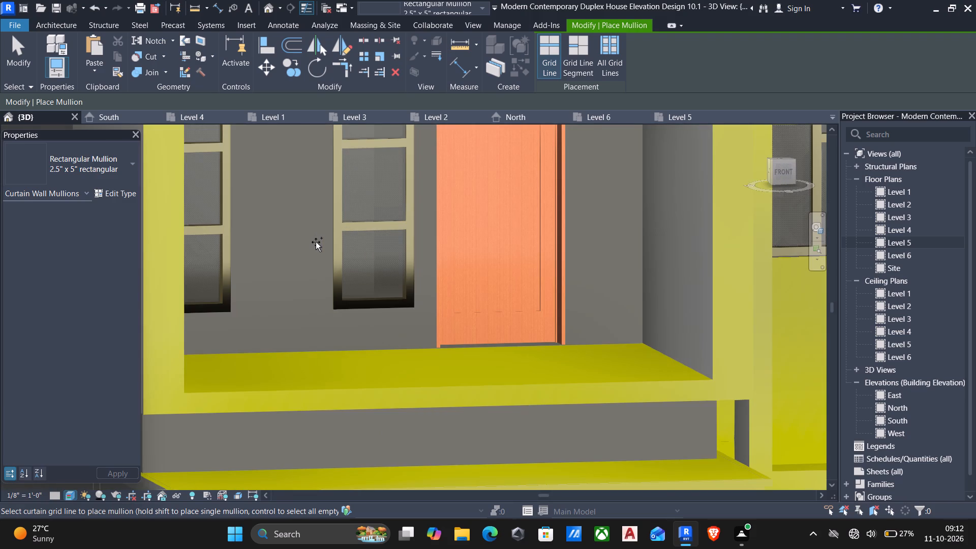
{"action": "scroll", "coordinate": [317, 242], "scroll_direction": "down", "scroll_amount": 7}
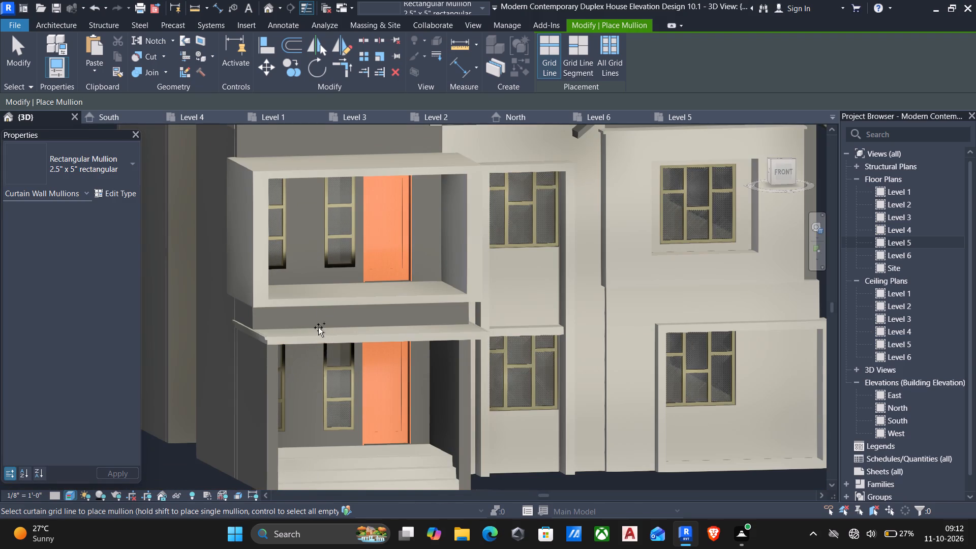
Open the Mulions material for editing from the rectangular mullion's type properties.
{"action": "left_click", "coordinate": [118, 191]}
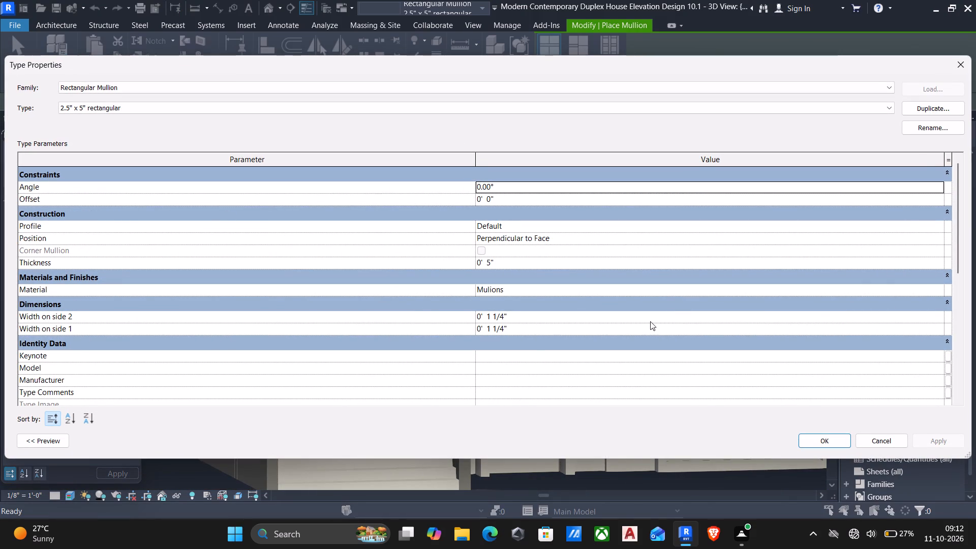
{"action": "left_click", "coordinate": [939, 292]}
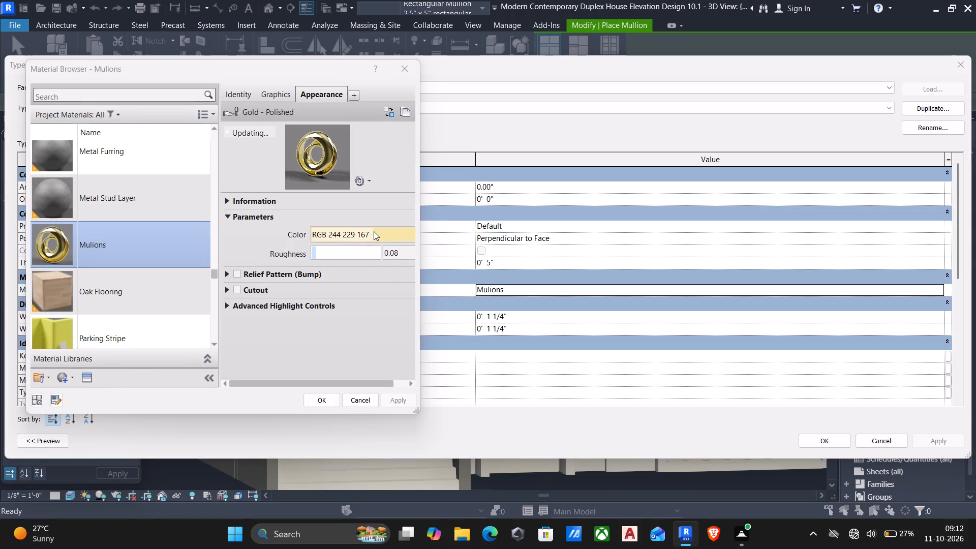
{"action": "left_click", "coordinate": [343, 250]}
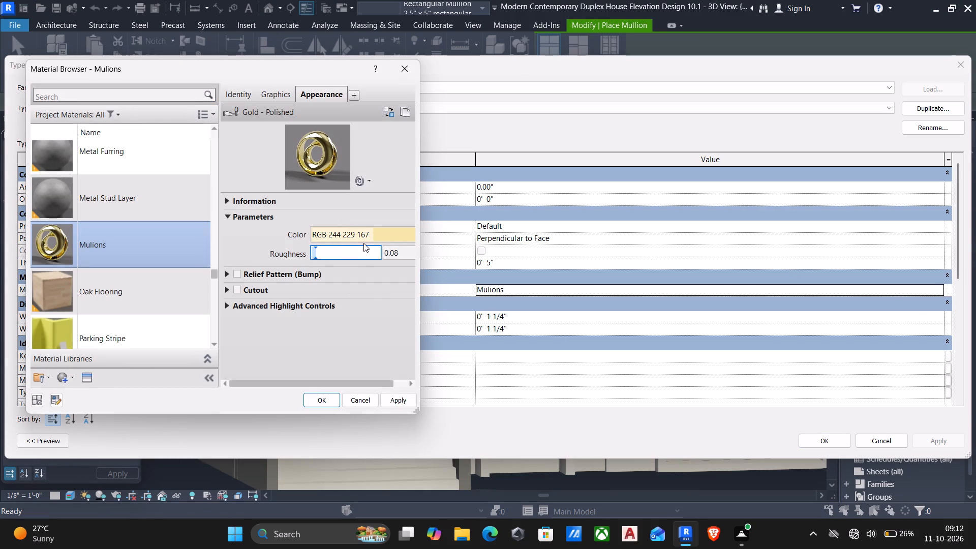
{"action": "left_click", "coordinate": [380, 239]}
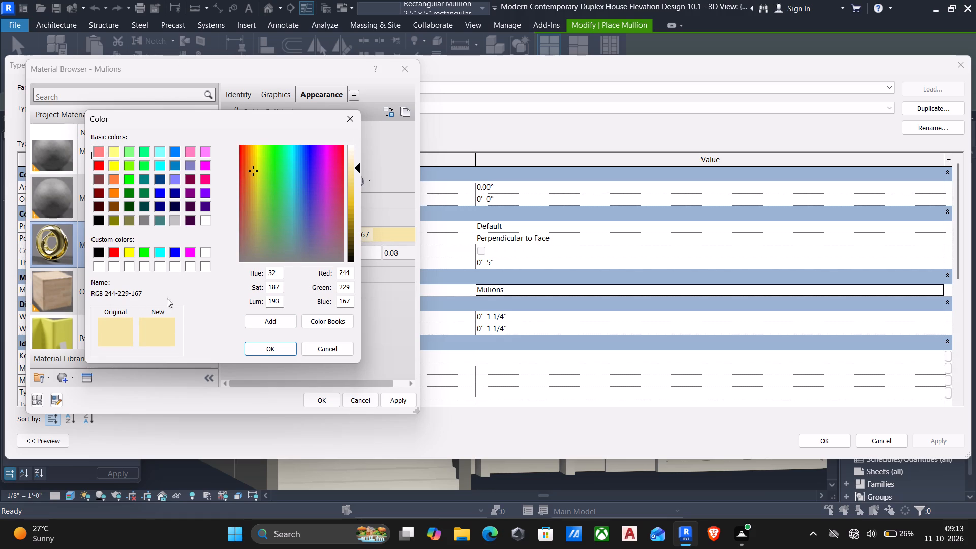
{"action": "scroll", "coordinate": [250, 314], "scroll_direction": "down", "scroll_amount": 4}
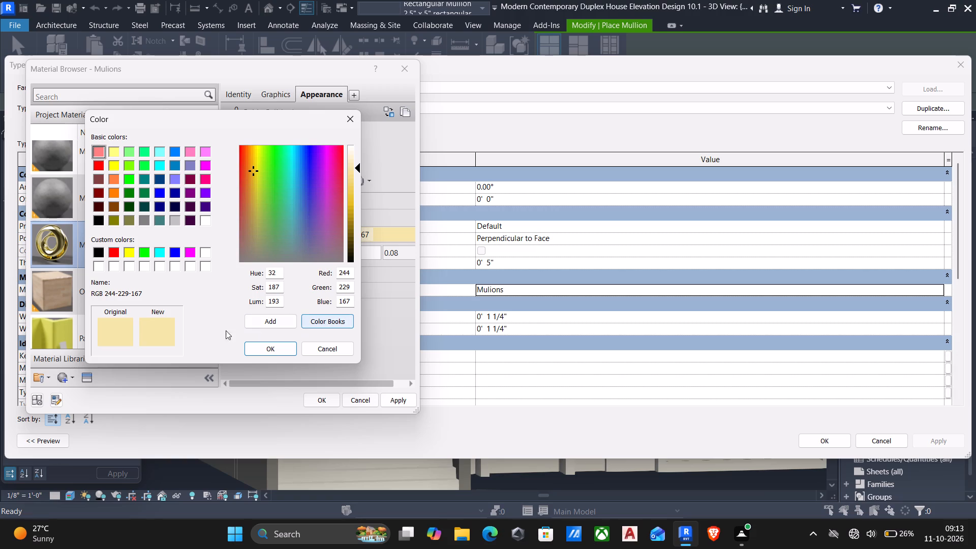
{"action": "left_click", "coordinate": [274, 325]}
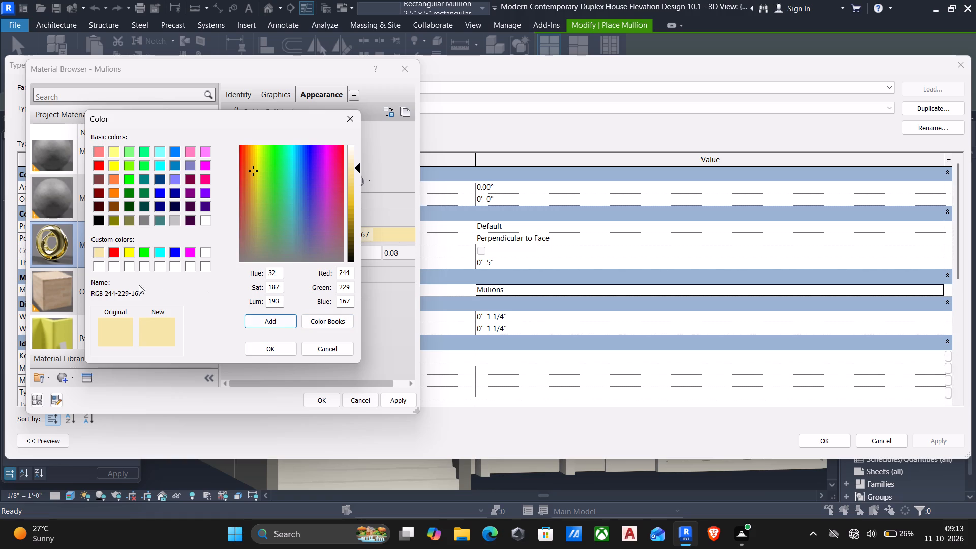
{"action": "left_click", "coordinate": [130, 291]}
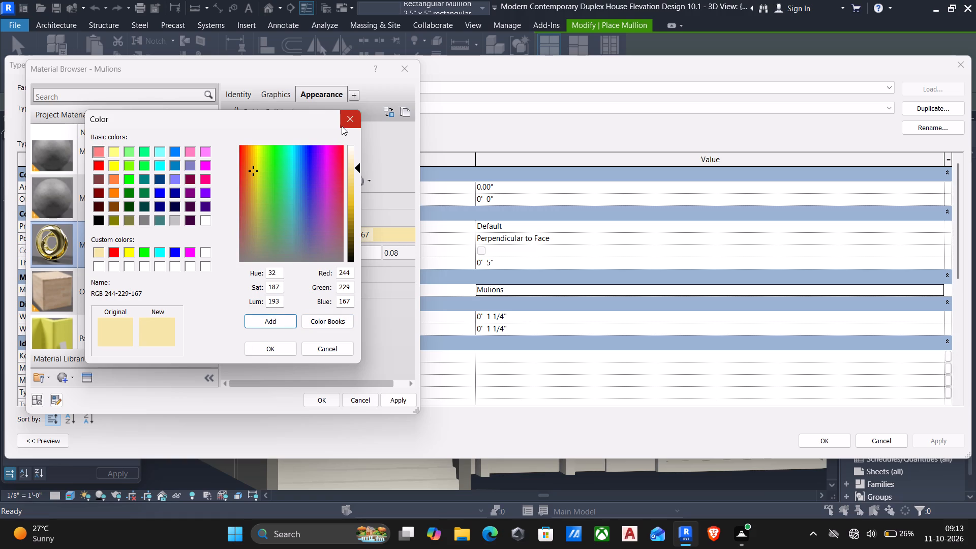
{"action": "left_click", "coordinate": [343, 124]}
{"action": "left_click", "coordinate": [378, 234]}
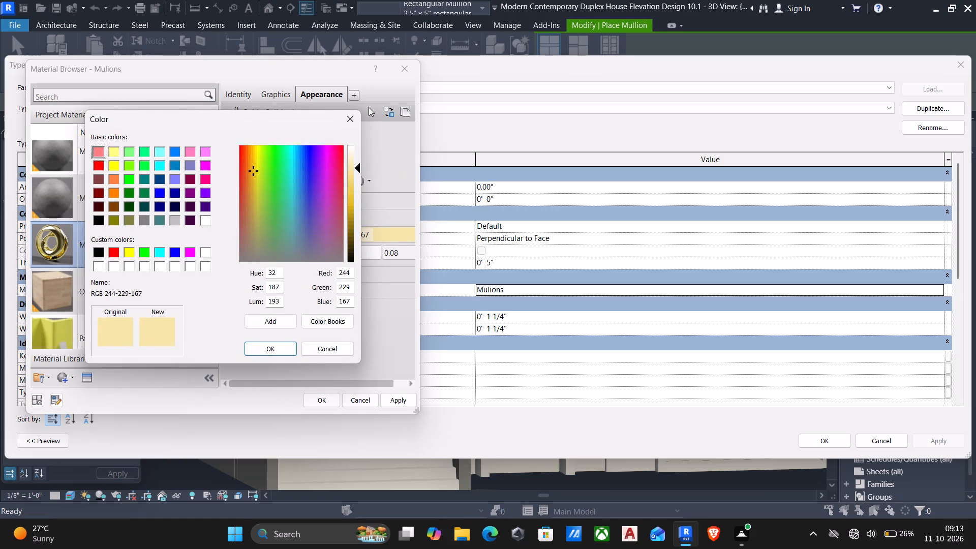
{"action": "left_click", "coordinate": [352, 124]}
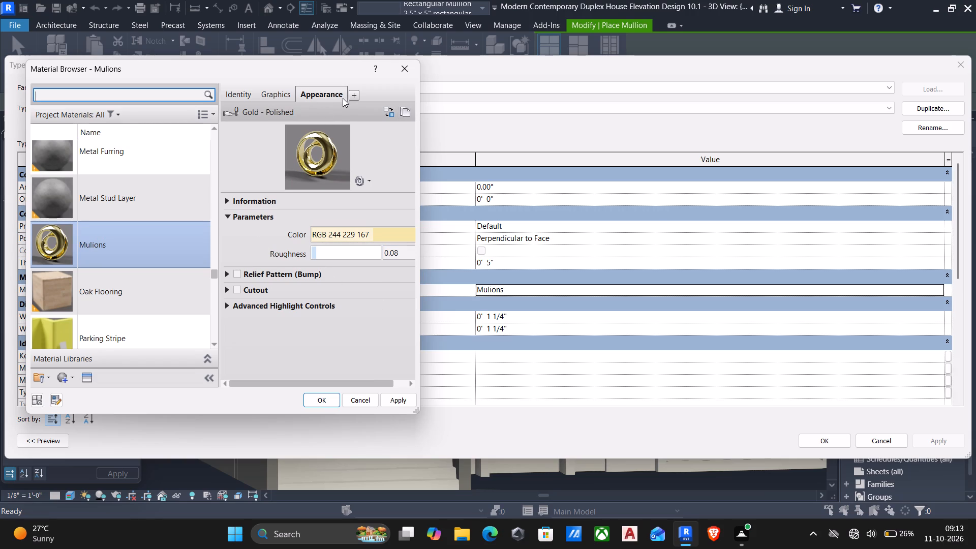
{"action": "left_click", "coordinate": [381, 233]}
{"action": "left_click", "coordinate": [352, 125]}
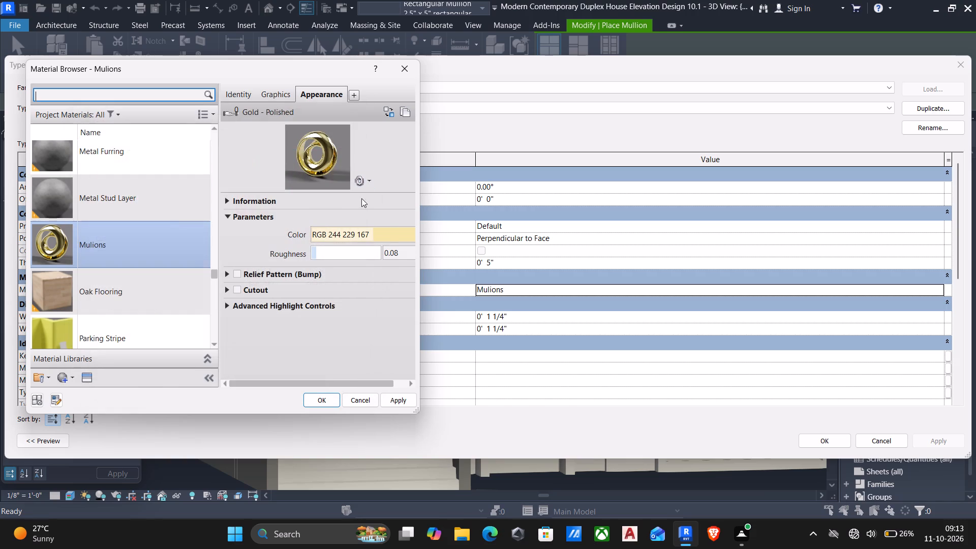
Replace the Mulions appearance colour with the door image from the AUTOCAD PLANS FUJI folder and apply it to the rectangular mullion type.
{"action": "right_click", "coordinate": [385, 232]}
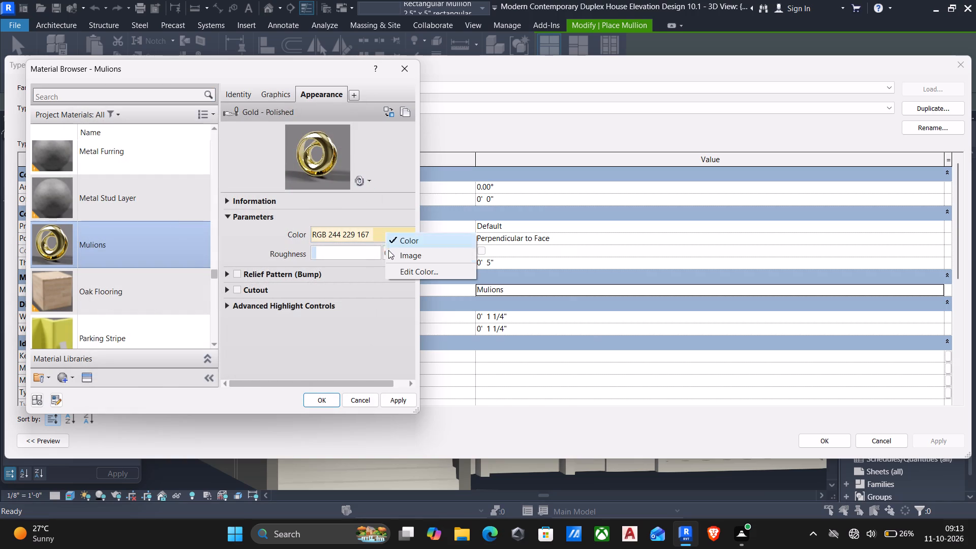
{"action": "left_click", "coordinate": [403, 256]}
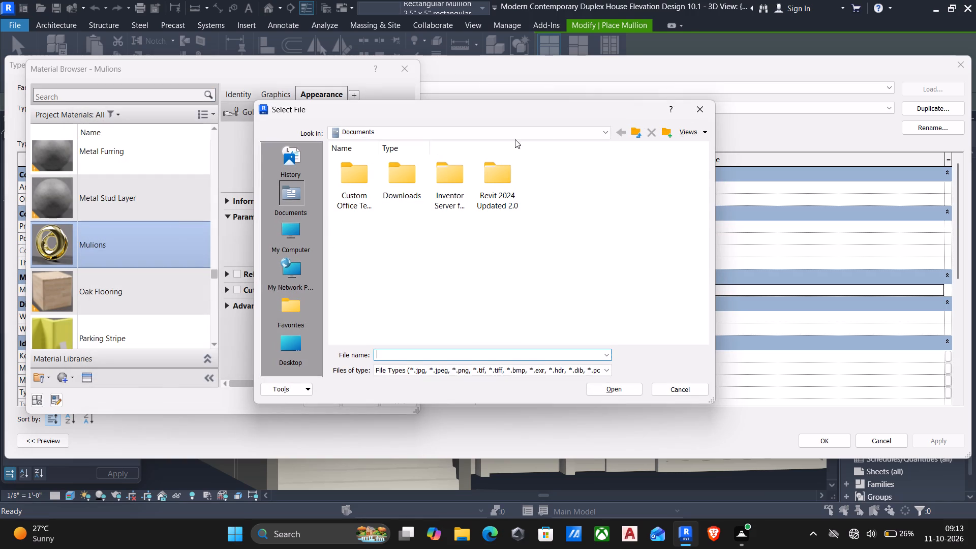
{"action": "left_click", "coordinate": [598, 131]}
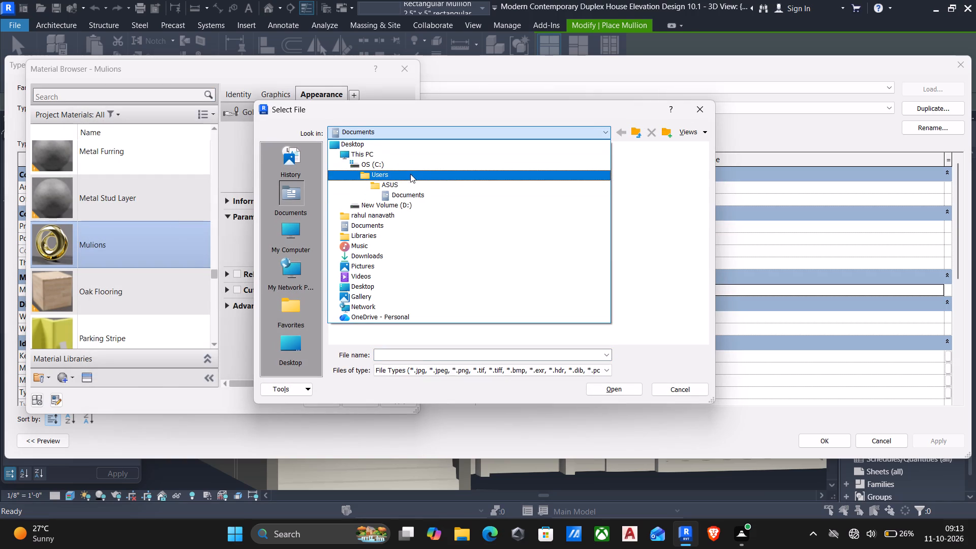
{"action": "left_click", "coordinate": [385, 165]}
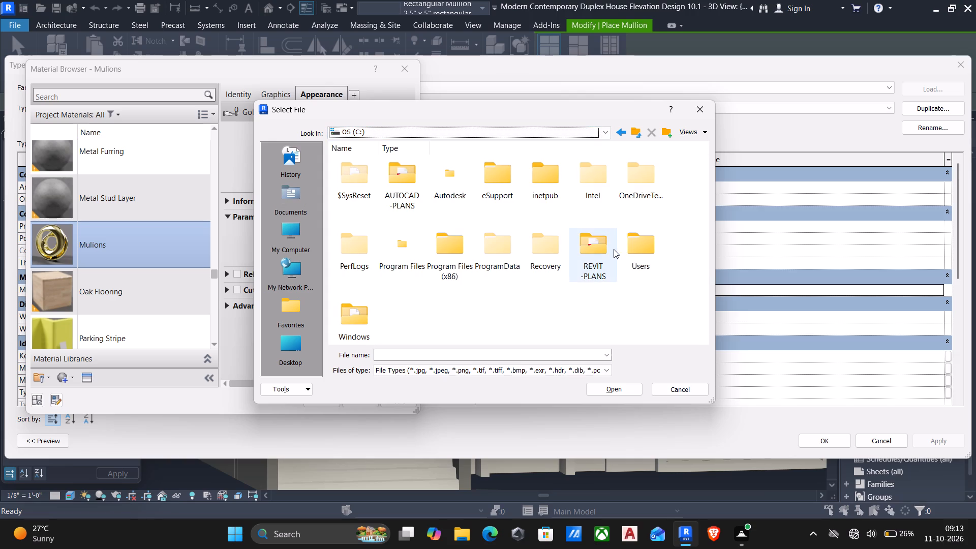
{"action": "double_click", "coordinate": [641, 251]}
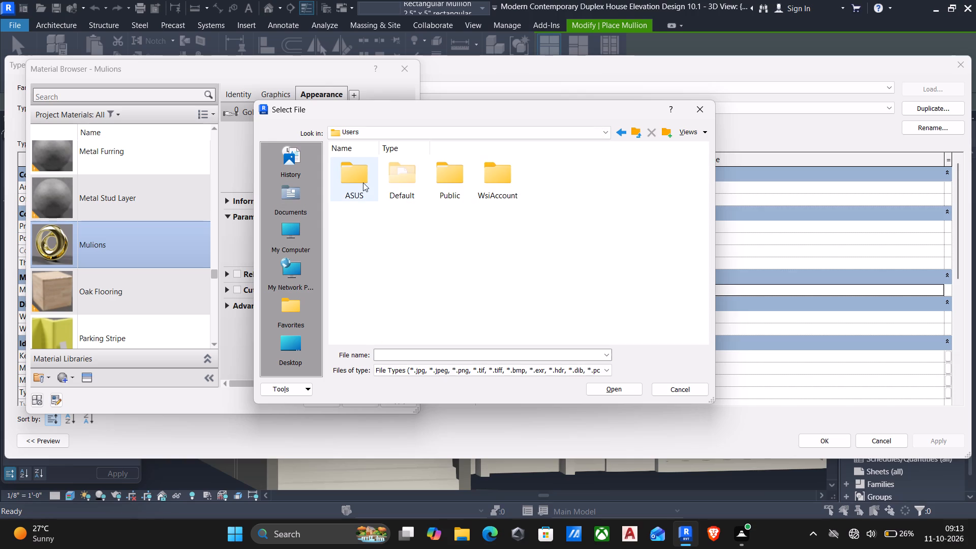
{"action": "left_click", "coordinate": [358, 180]}
{"action": "double_click", "coordinate": [358, 180]}
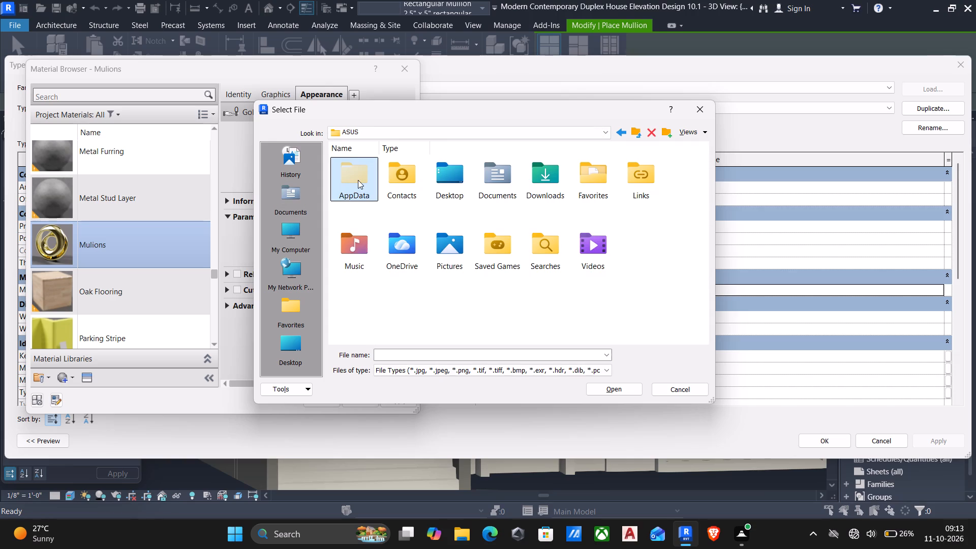
{"action": "double_click", "coordinate": [540, 173]}
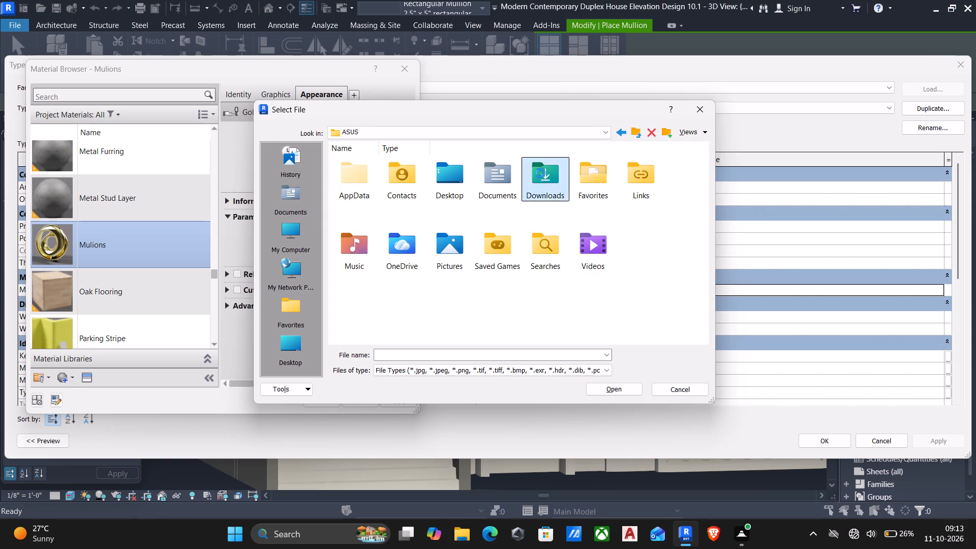
{"action": "double_click", "coordinate": [353, 179]}
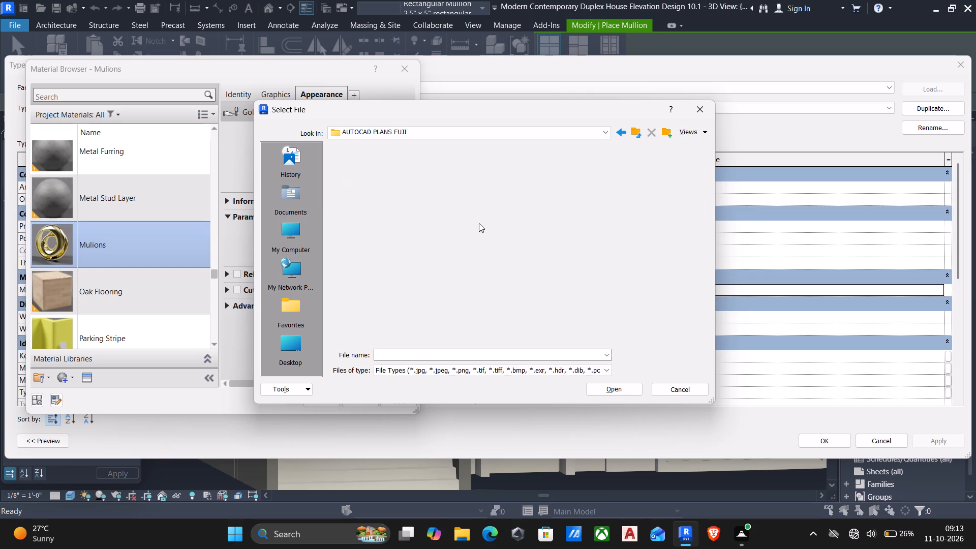
{"action": "scroll", "coordinate": [457, 232], "scroll_direction": "down", "scroll_amount": 3}
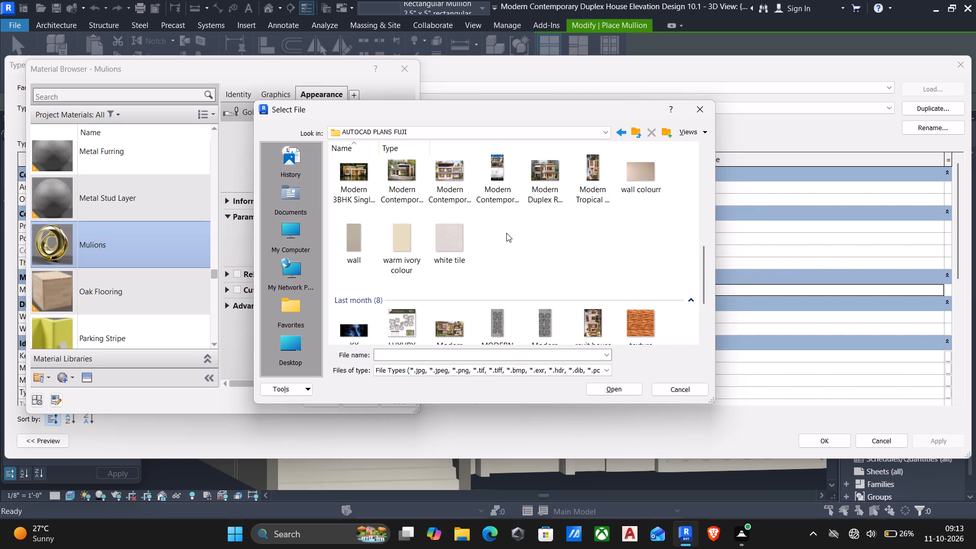
{"action": "scroll", "coordinate": [515, 237], "scroll_direction": "up", "scroll_amount": 2}
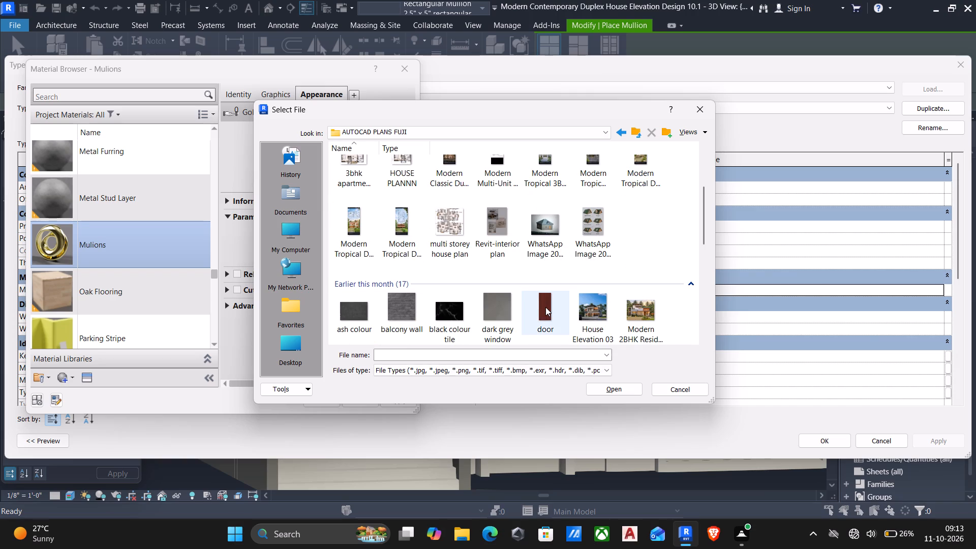
{"action": "left_click", "coordinate": [545, 307]}
{"action": "left_click", "coordinate": [616, 388]}
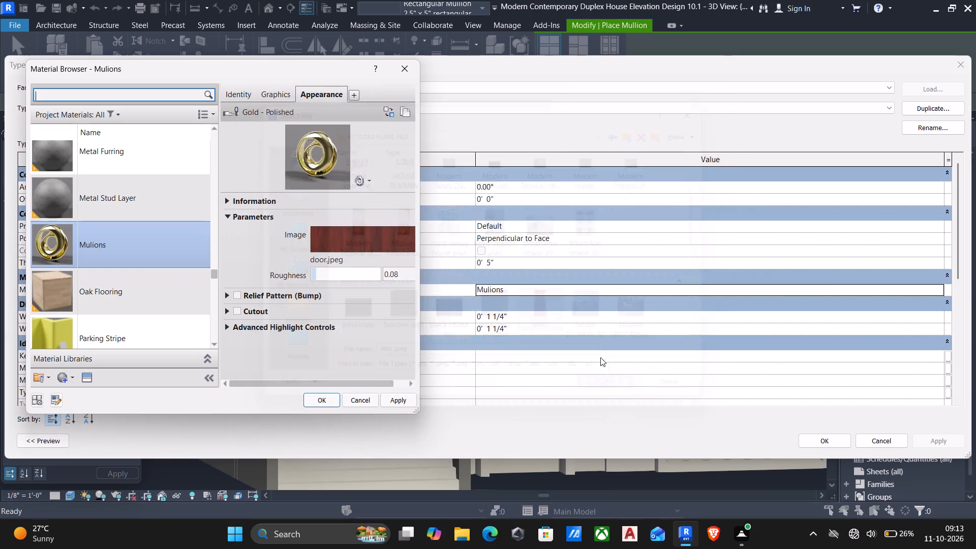
{"action": "left_click", "coordinate": [398, 399]}
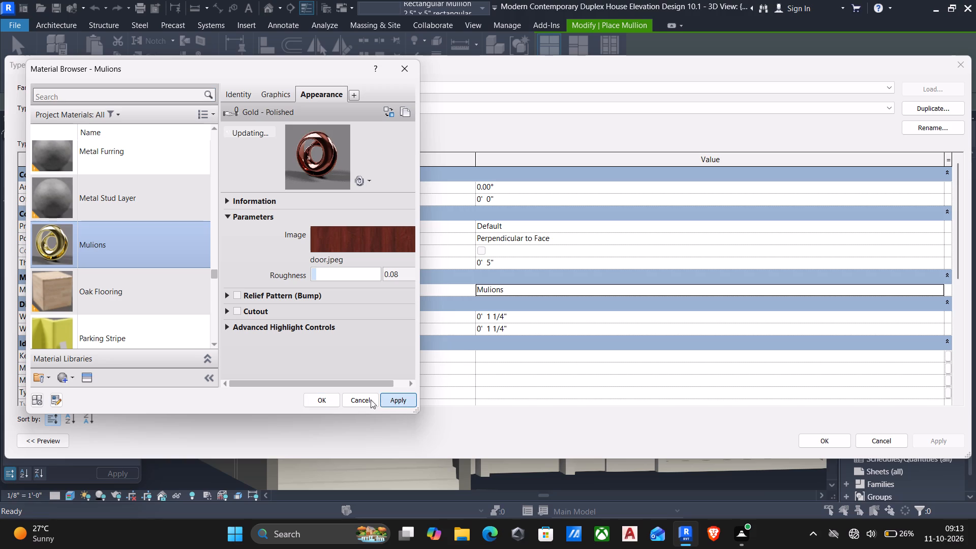
{"action": "left_click", "coordinate": [332, 397]}
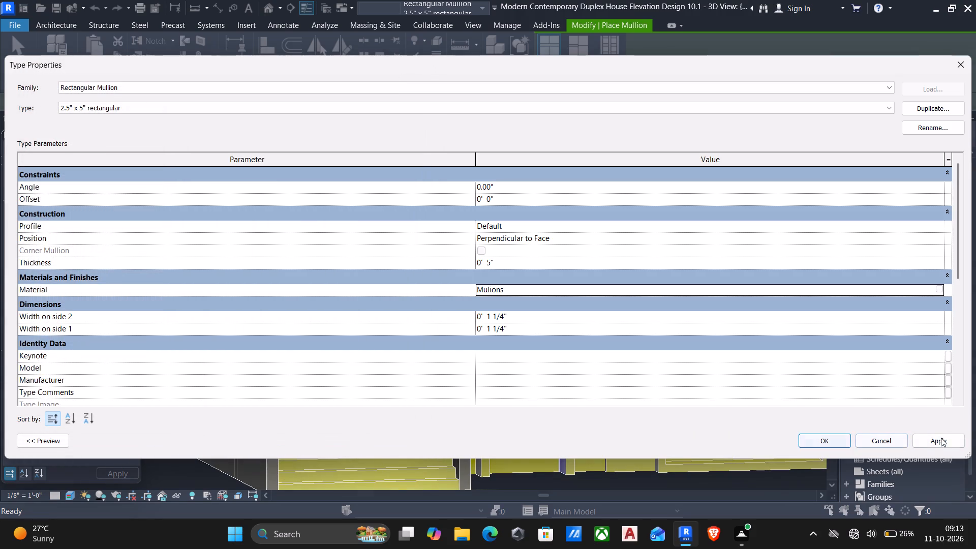
{"action": "left_click", "coordinate": [941, 438]}
{"action": "left_click", "coordinate": [820, 437]}
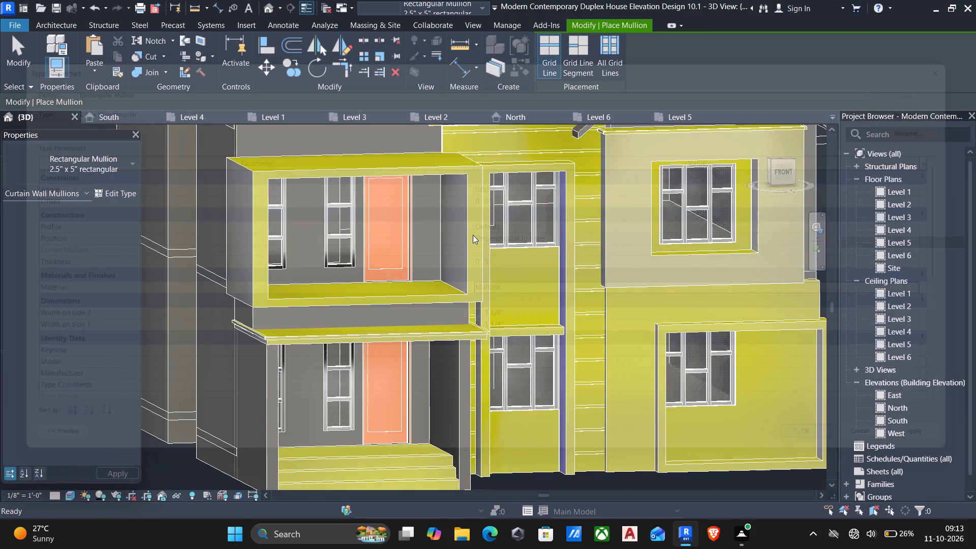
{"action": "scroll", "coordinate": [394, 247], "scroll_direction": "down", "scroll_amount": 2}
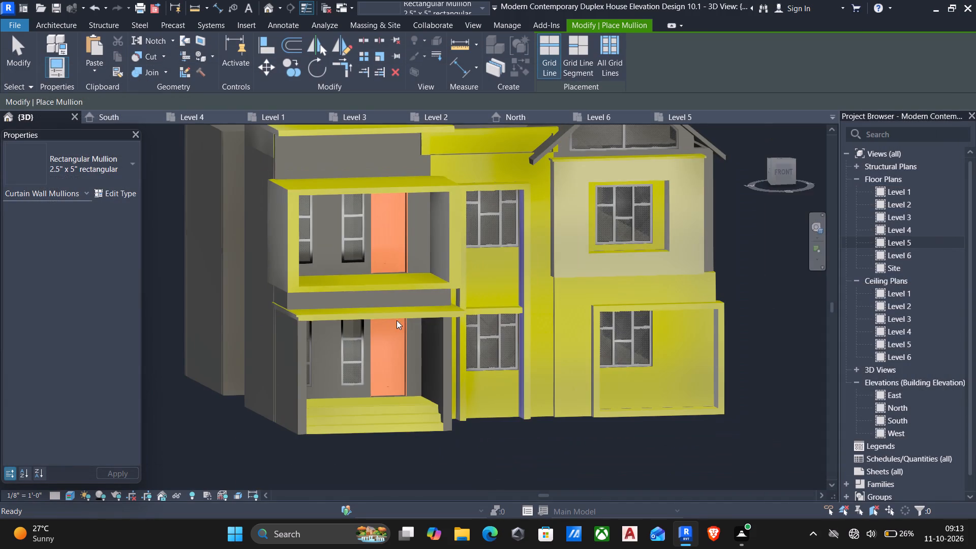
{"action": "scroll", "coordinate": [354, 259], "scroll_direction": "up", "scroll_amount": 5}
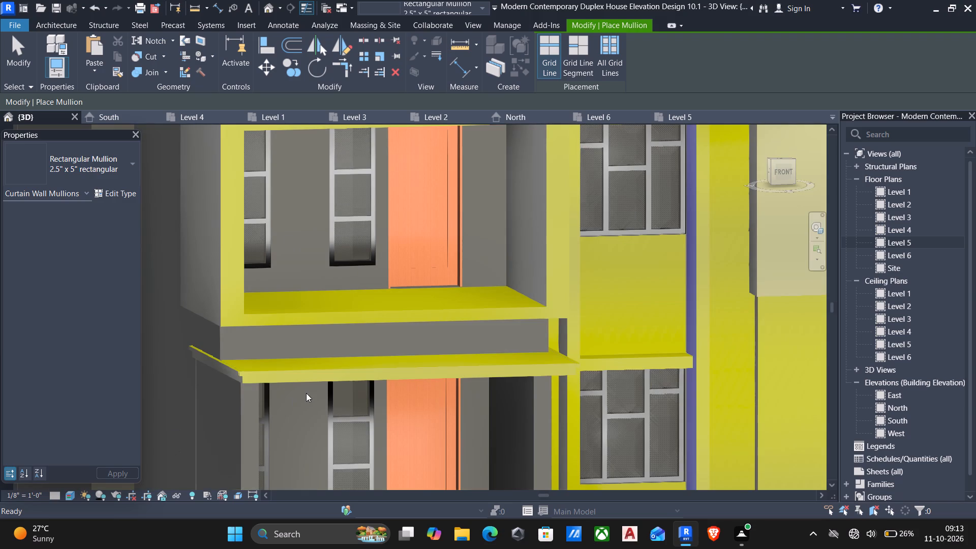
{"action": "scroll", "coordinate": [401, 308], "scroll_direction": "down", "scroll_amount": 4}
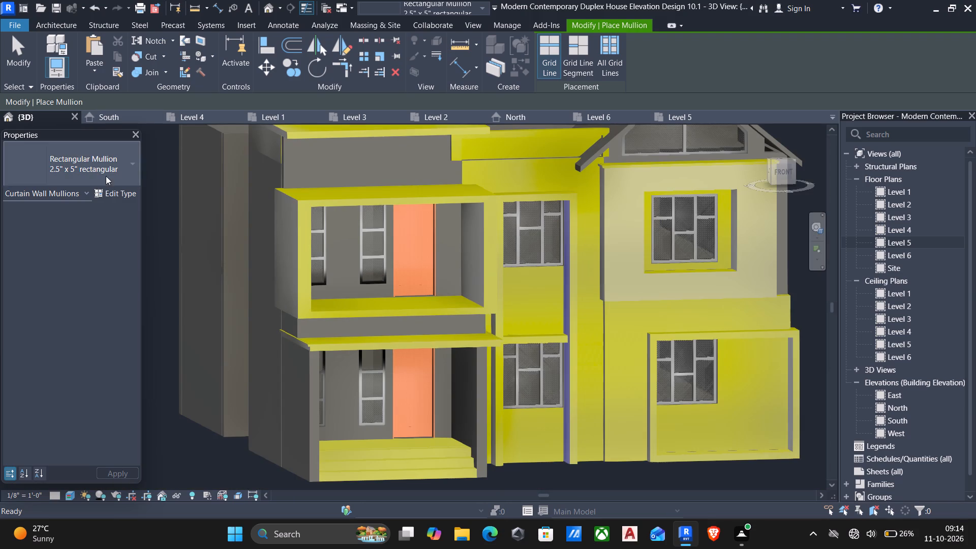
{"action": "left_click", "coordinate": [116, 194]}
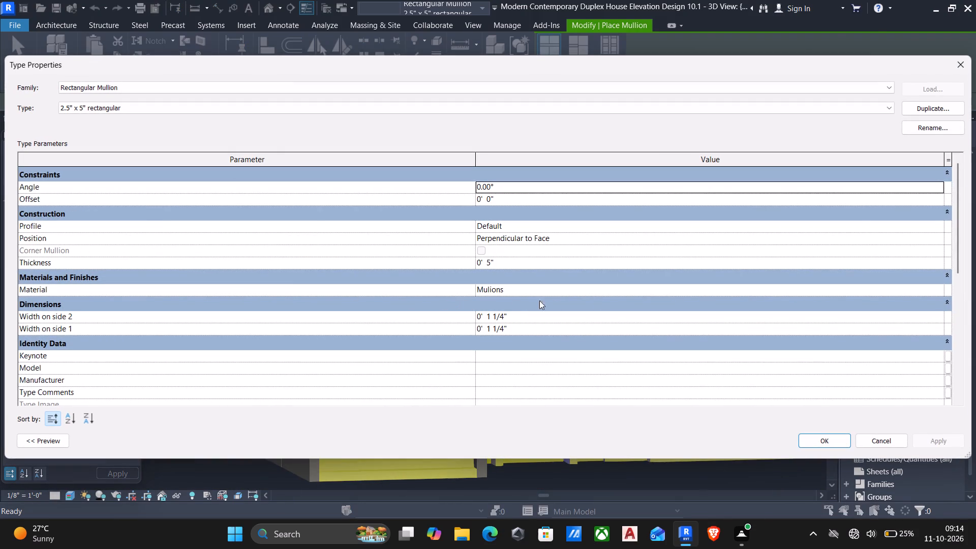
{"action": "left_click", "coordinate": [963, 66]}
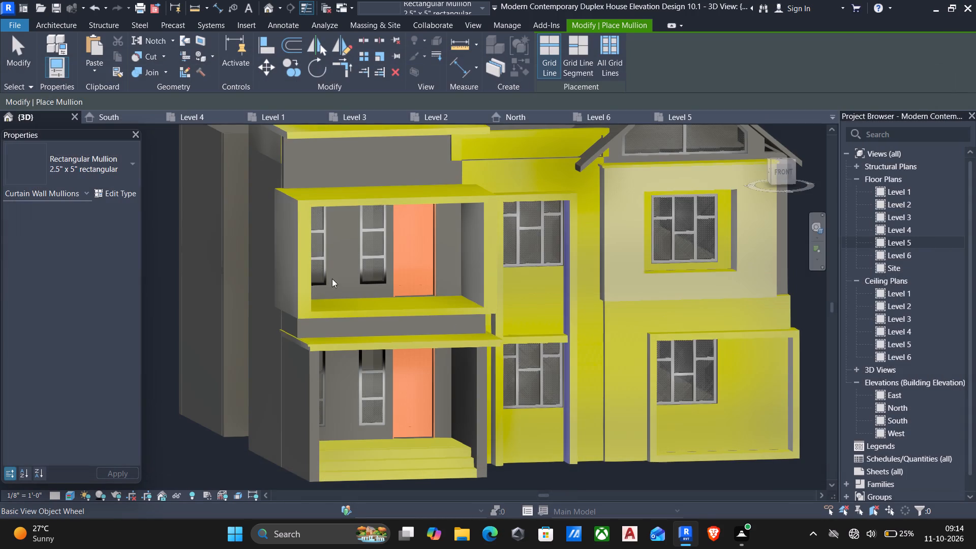
Leave mullion placement, set the 3D view to the Realistic visual style and check the balcony window mullions' finish.
{"action": "left_click", "coordinate": [371, 287]}
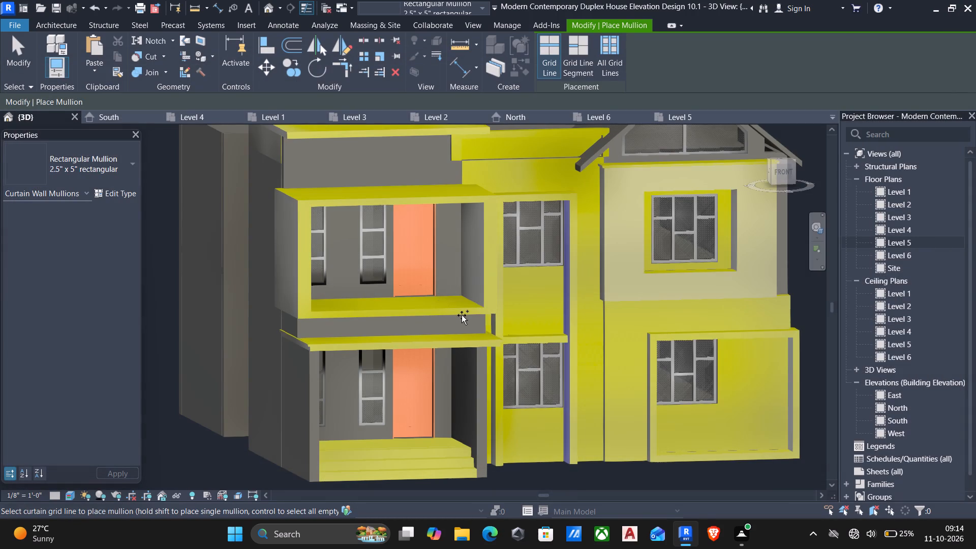
{"action": "key", "text": "Escape"}
{"action": "scroll", "coordinate": [370, 283], "scroll_direction": "up", "scroll_amount": 4}
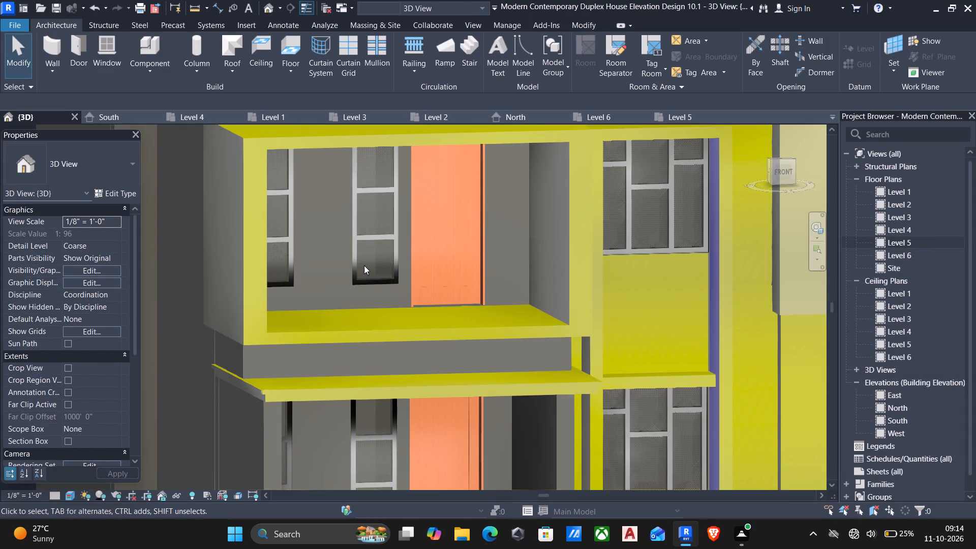
{"action": "scroll", "coordinate": [357, 251], "scroll_direction": "up", "scroll_amount": 5}
{"action": "scroll", "coordinate": [345, 240], "scroll_direction": "down", "scroll_amount": 5}
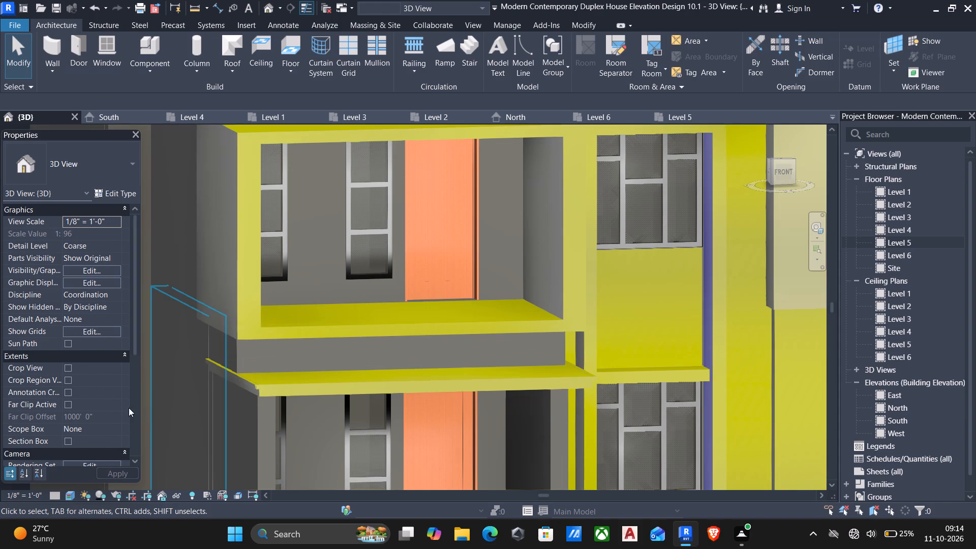
{"action": "left_click", "coordinate": [70, 493]}
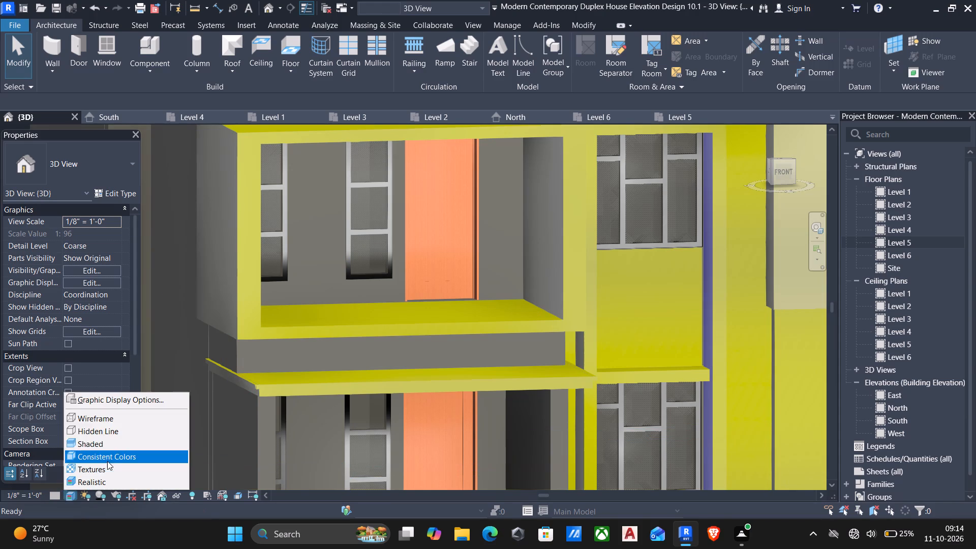
{"action": "left_click", "coordinate": [97, 478]}
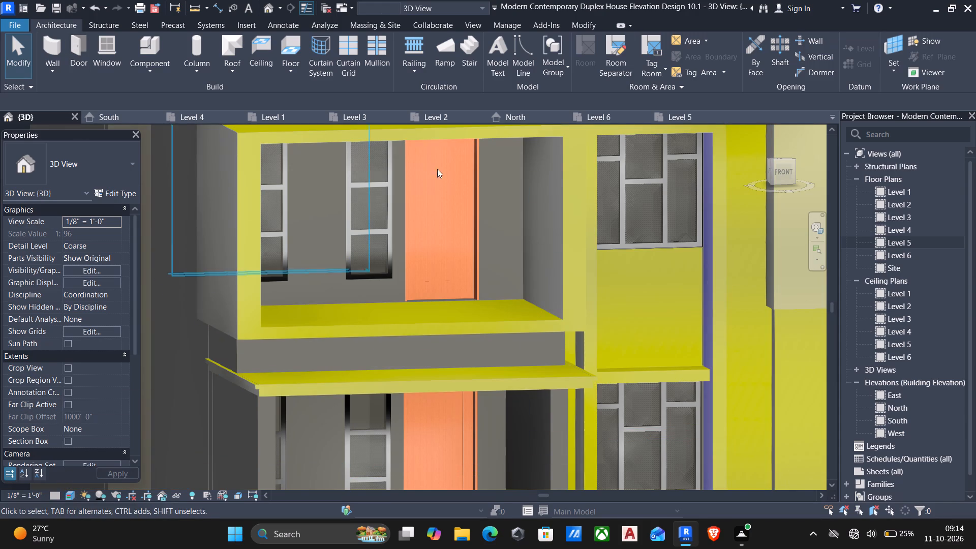
Set the door image's texture sample width to 0.5" in the Mulions material and apply it to the 2.5" x 5" rectangular mullion type.
{"action": "left_click", "coordinate": [365, 45]}
{"action": "left_click", "coordinate": [125, 197]}
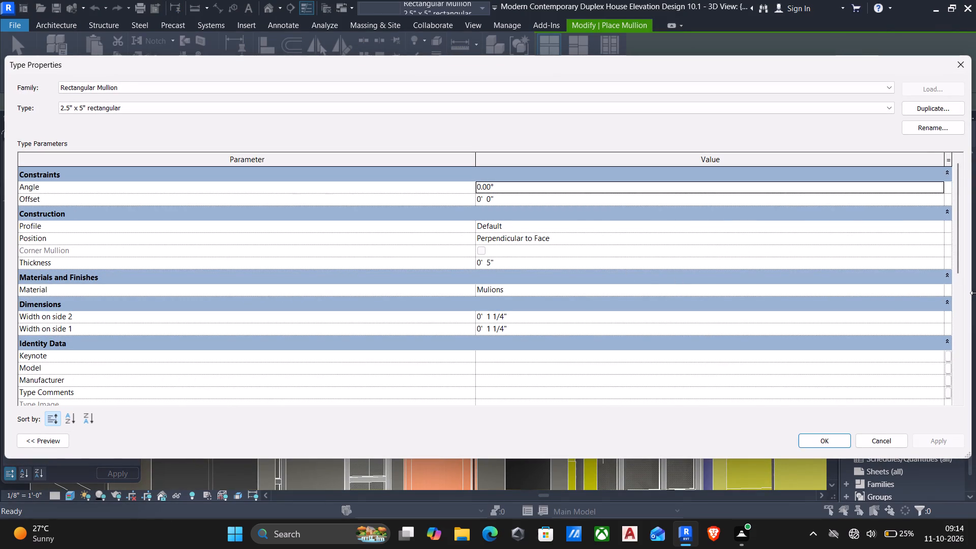
{"action": "left_click", "coordinate": [937, 288]}
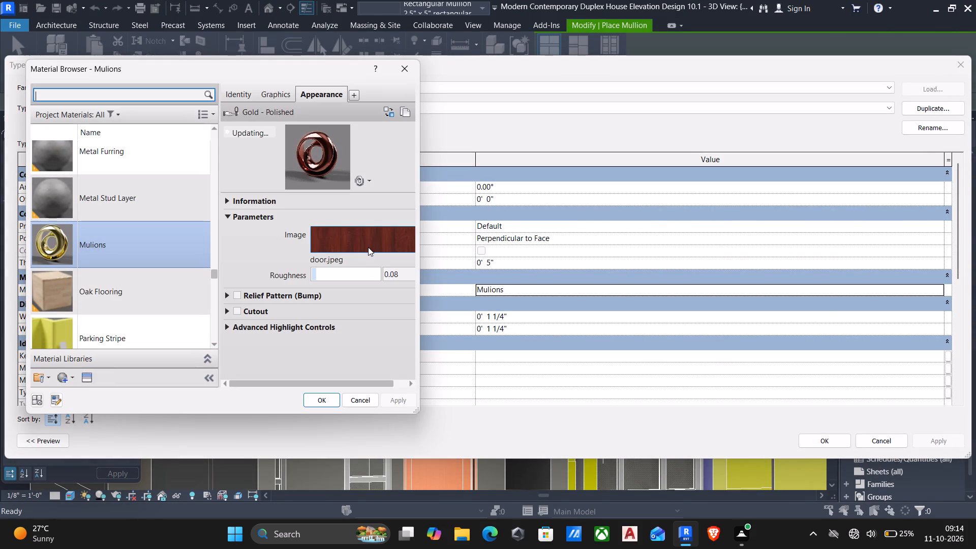
{"action": "left_click", "coordinate": [368, 247]}
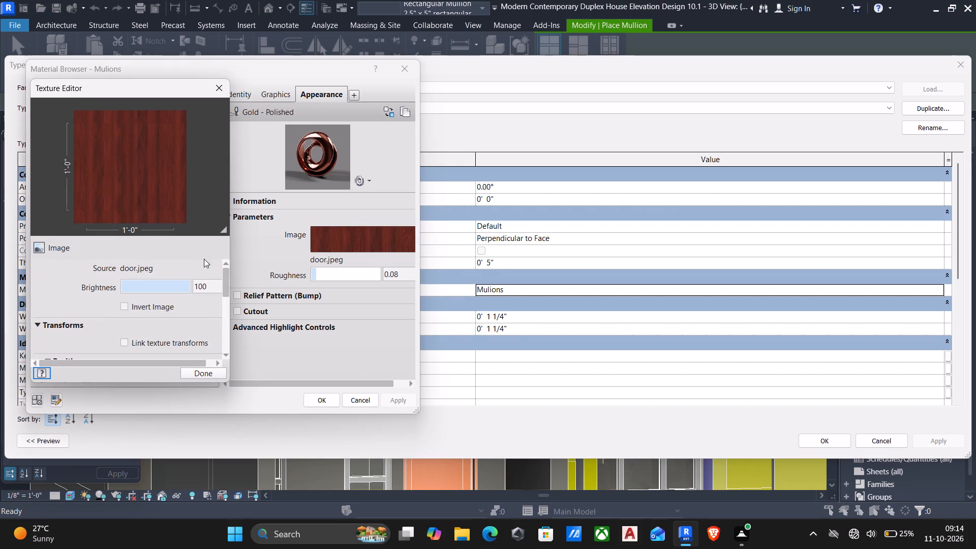
{"action": "left_click_drag", "start_coordinate": [223, 300], "coordinate": [231, 341]}
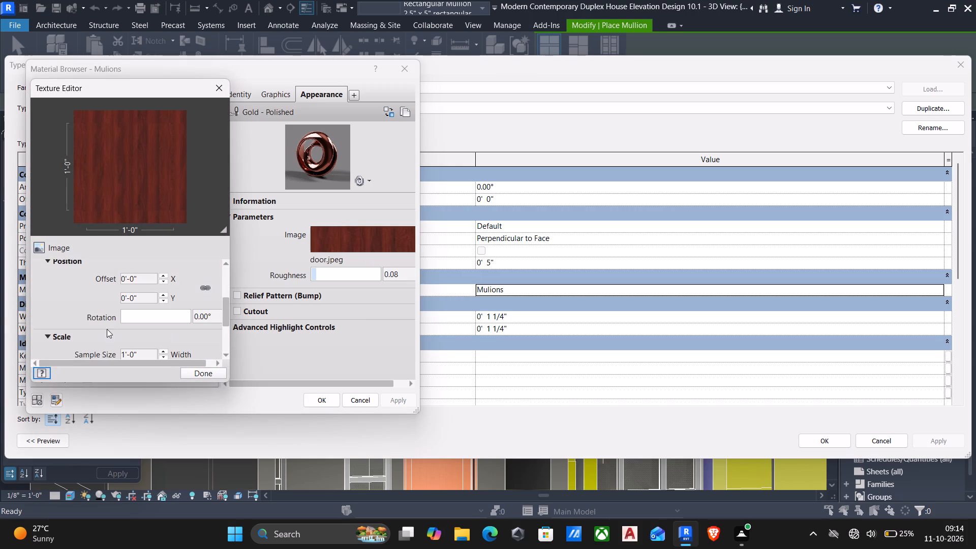
{"action": "left_click", "coordinate": [146, 357]}
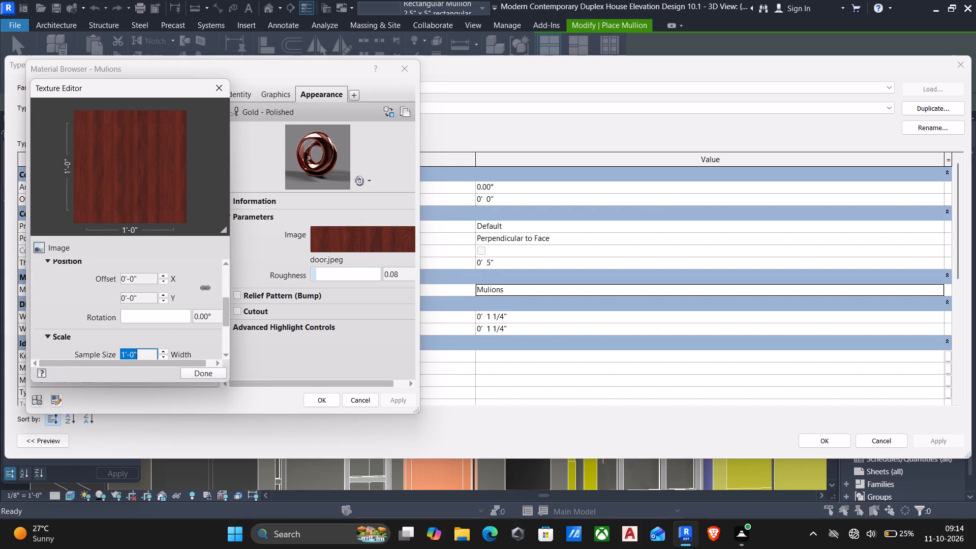
{"action": "type", "text": "0.5\""}
{"action": "key", "text": "Return"}
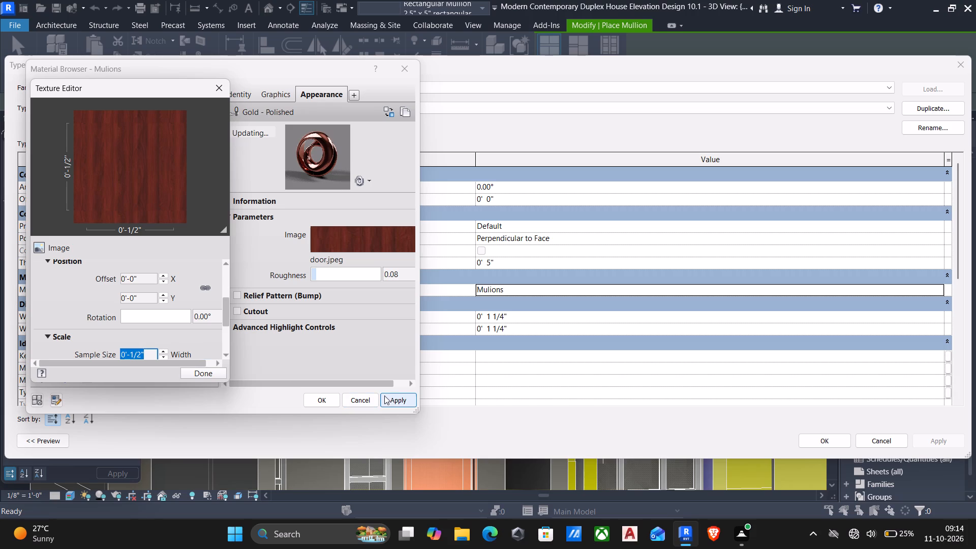
{"action": "left_click", "coordinate": [387, 396]}
{"action": "left_click", "coordinate": [320, 395]}
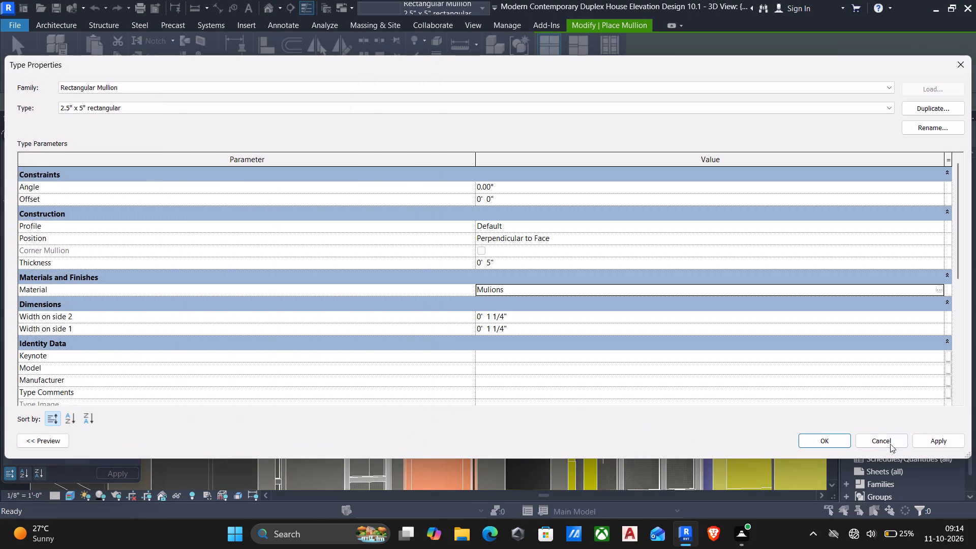
{"action": "left_click", "coordinate": [929, 442]}
{"action": "left_click", "coordinate": [817, 437]}
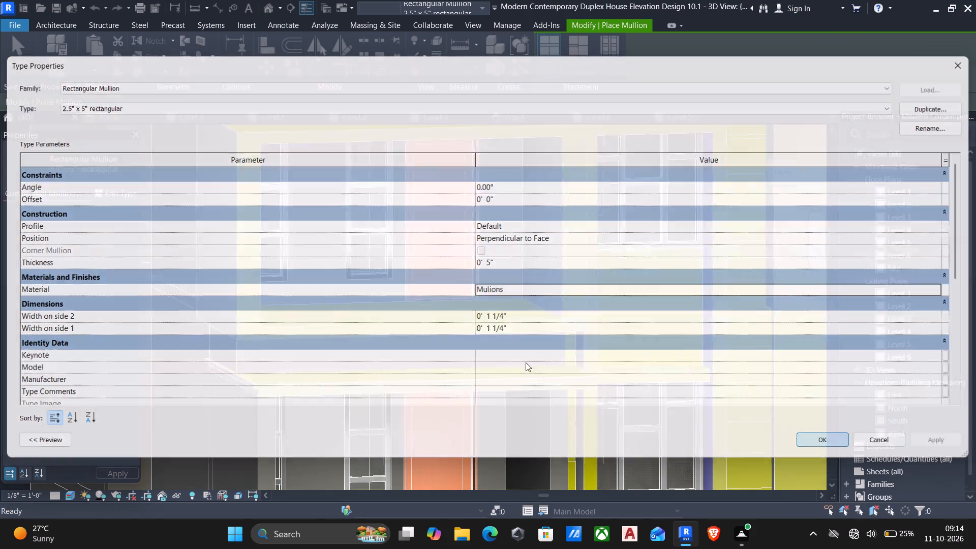
Examine the window mullions' finish across the front elevation in the 3D view.
{"action": "middle_click_drag", "start_coordinate": [417, 318], "coordinate": [523, 287]}
{"action": "scroll", "coordinate": [525, 285], "scroll_direction": "down", "scroll_amount": 4}
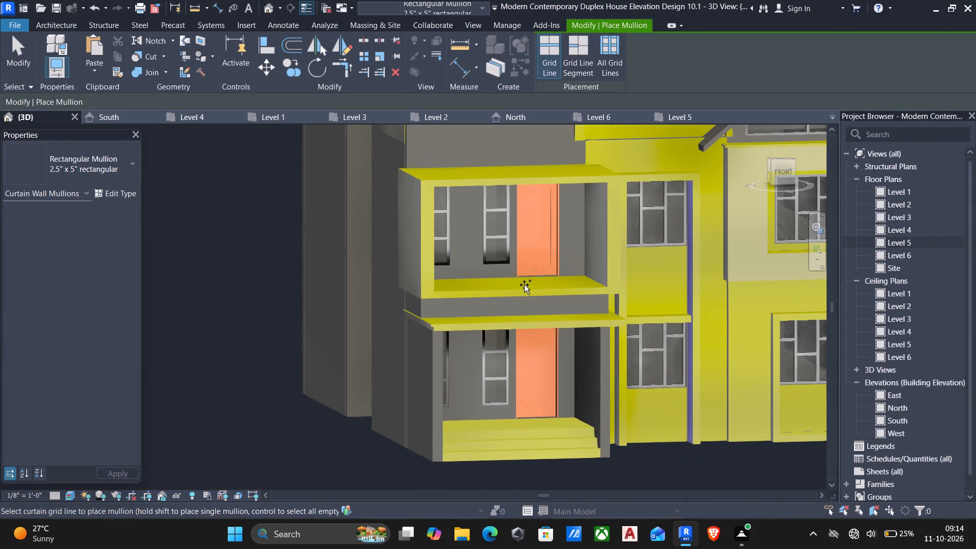
{"action": "key", "text": "Escape"}
{"action": "scroll", "coordinate": [451, 311], "scroll_direction": "down", "scroll_amount": 5}
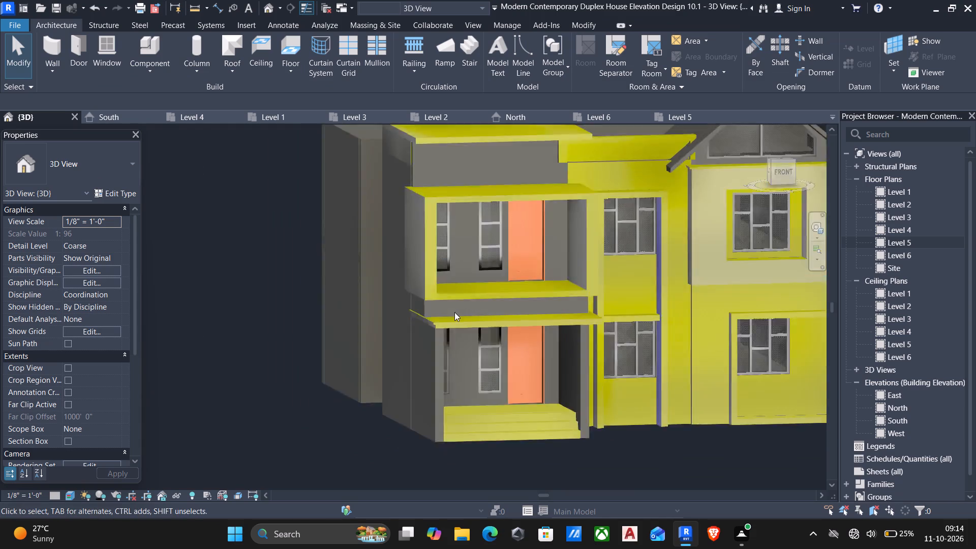
{"action": "scroll", "coordinate": [454, 312], "scroll_direction": "down", "scroll_amount": 1}
{"action": "middle_click_drag", "start_coordinate": [569, 302], "coordinate": [534, 342]}
{"action": "scroll", "coordinate": [510, 332], "scroll_direction": "up", "scroll_amount": 6}
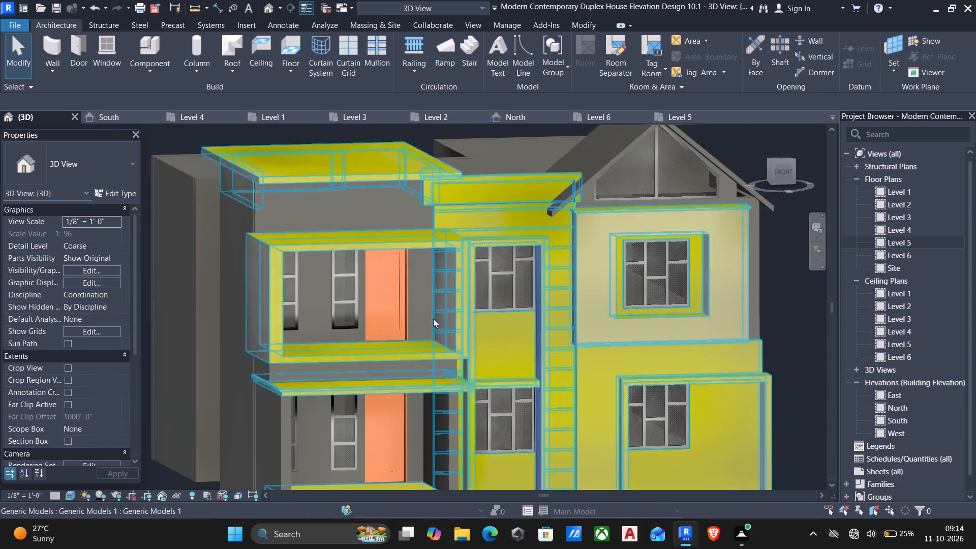
{"action": "scroll", "coordinate": [385, 302], "scroll_direction": "up", "scroll_amount": 6}
{"action": "scroll", "coordinate": [350, 320], "scroll_direction": "down", "scroll_amount": 4}
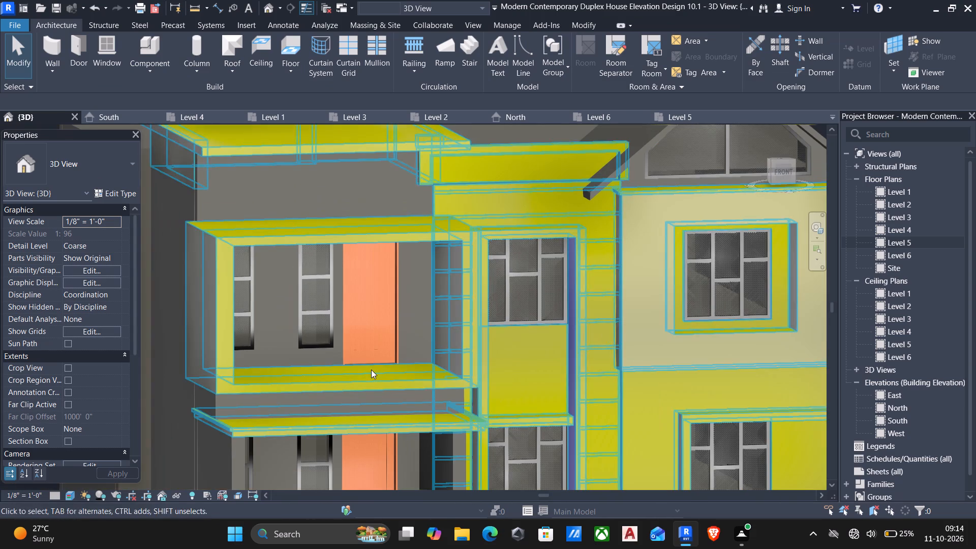
Set the panel material of the 36" x 84" Door-Interior-Single-1_Panel-Wood type to Mulions.
{"action": "left_click", "coordinate": [365, 359]}
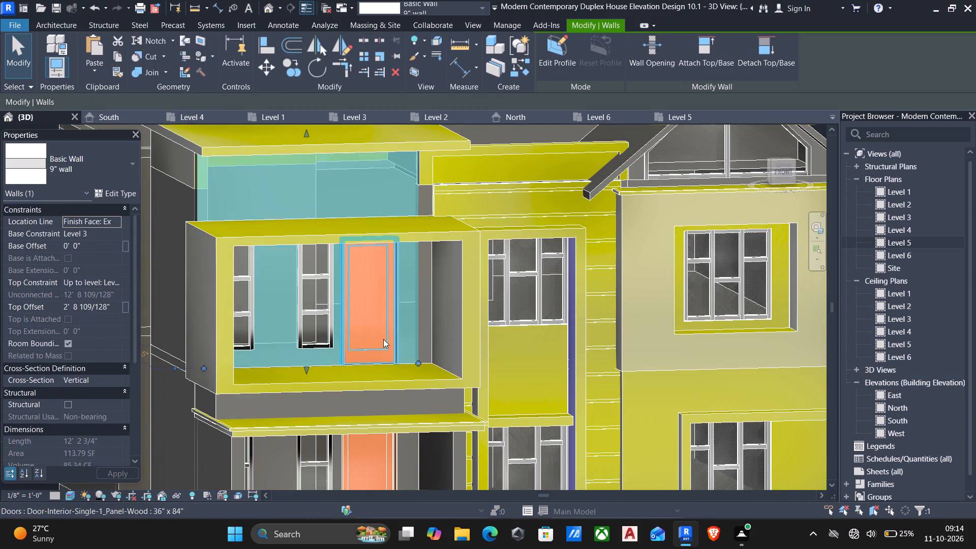
{"action": "key", "text": "Escape"}
{"action": "key", "text": "d"}
{"action": "key", "text": "r"}
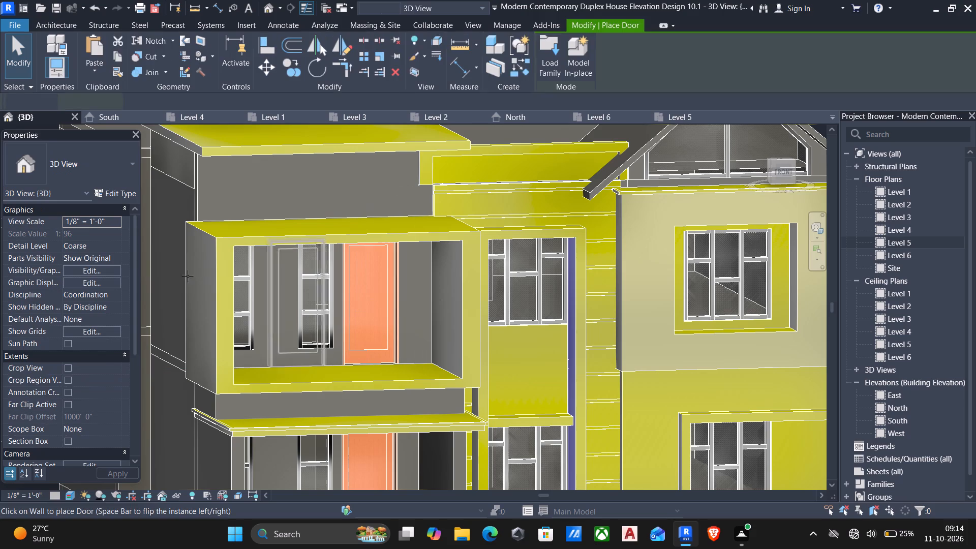
{"action": "left_click", "coordinate": [104, 197]}
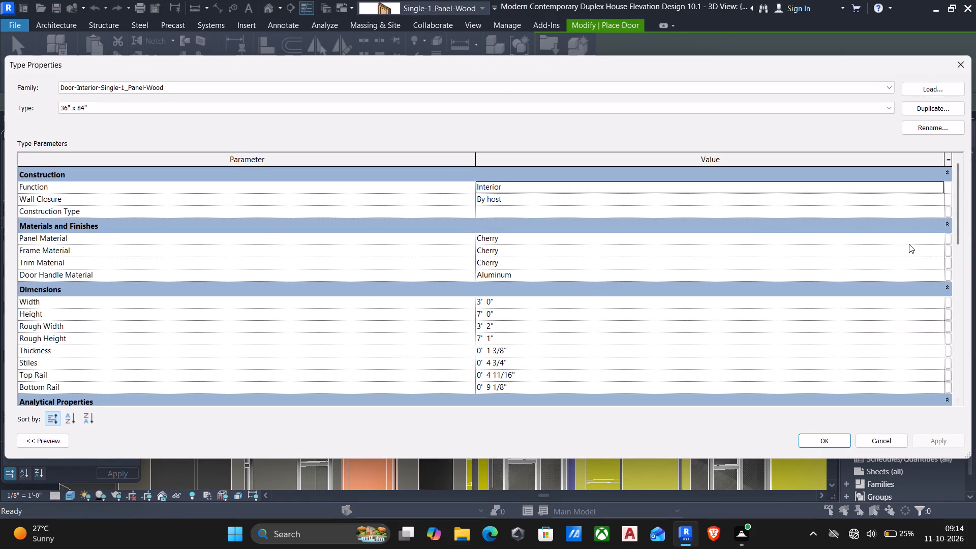
{"action": "left_click", "coordinate": [941, 238]}
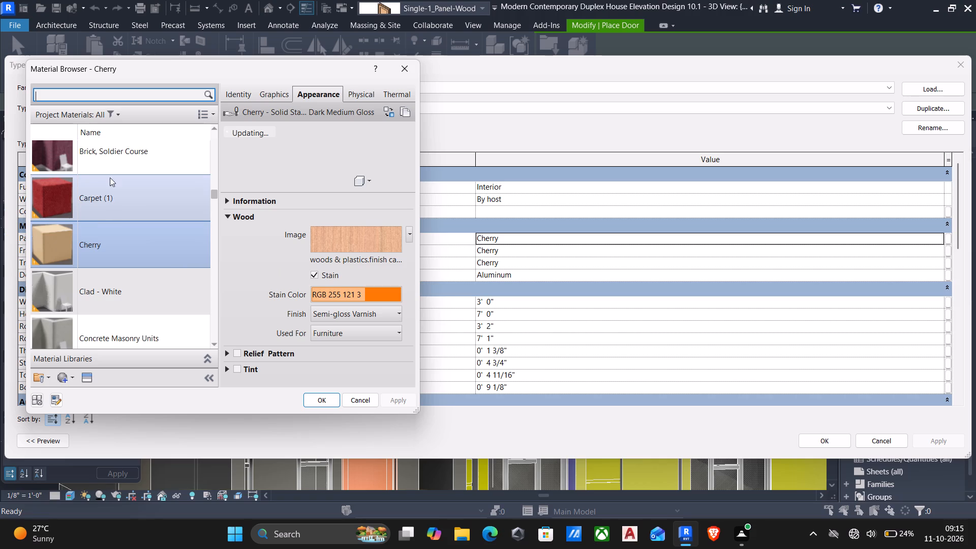
{"action": "left_click", "coordinate": [122, 87]}
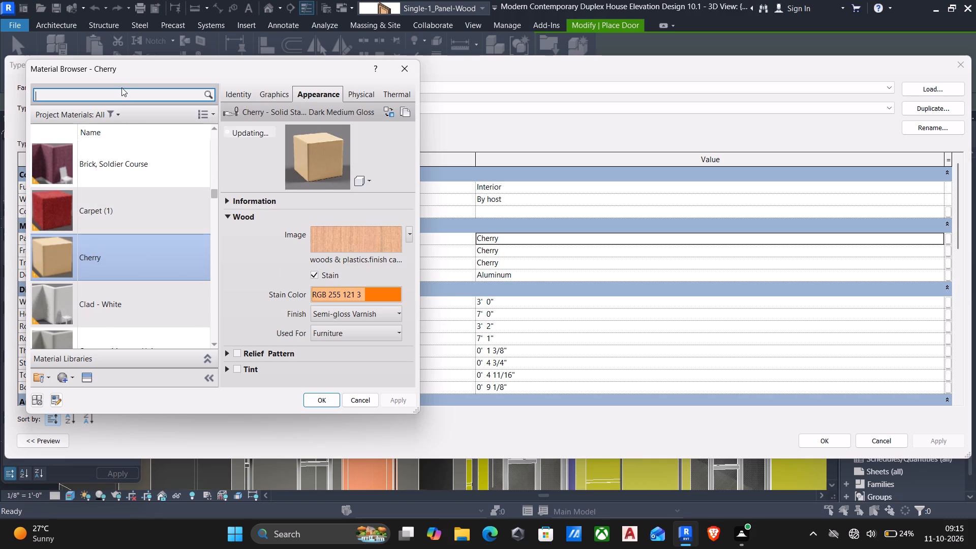
{"action": "left_click", "coordinate": [123, 91]}
{"action": "type", "text": "mulion"}
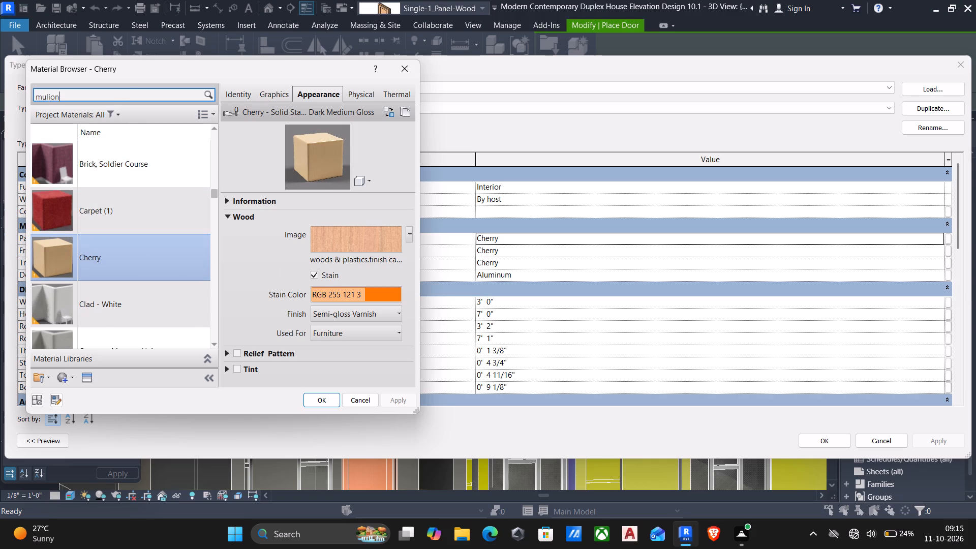
{"action": "left_click", "coordinate": [105, 179]}
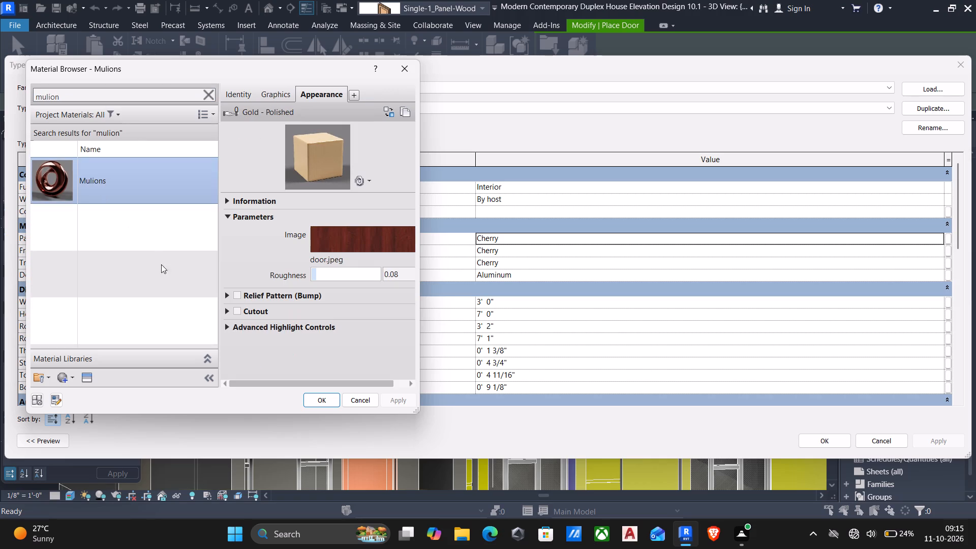
{"action": "left_click", "coordinate": [322, 401]}
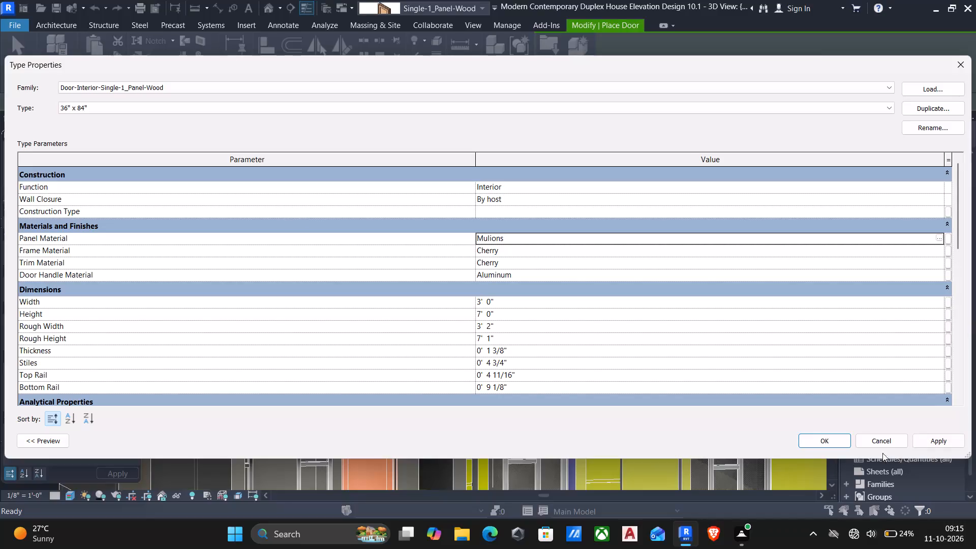
Set the door type's frame material to Mulions.
{"action": "left_click", "coordinate": [938, 253]}
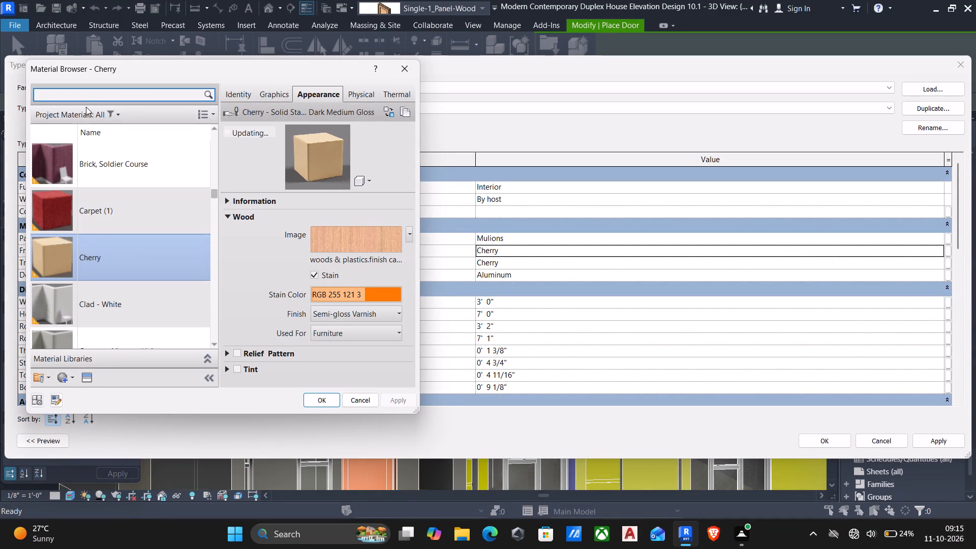
{"action": "left_click", "coordinate": [84, 101]}
{"action": "type", "text": "mulion"}
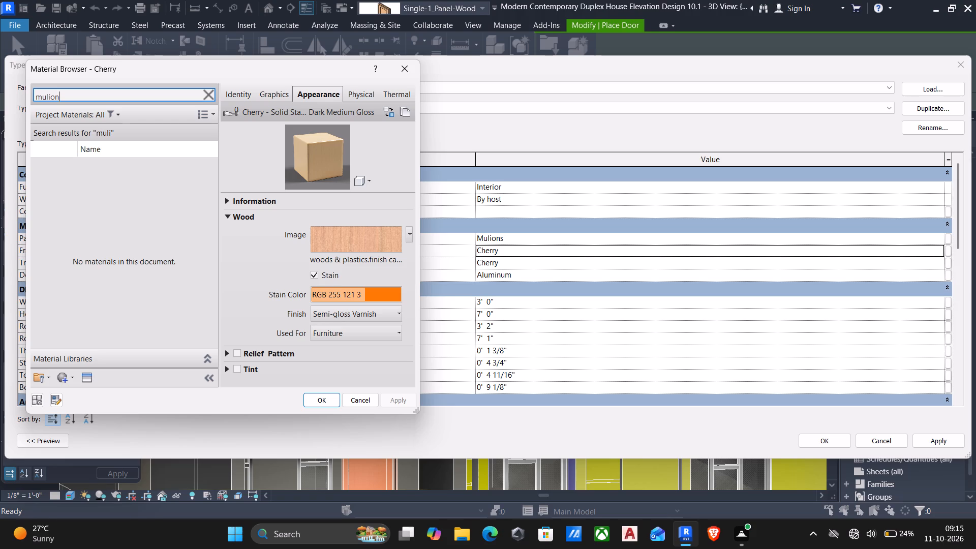
{"action": "left_click", "coordinate": [119, 181]}
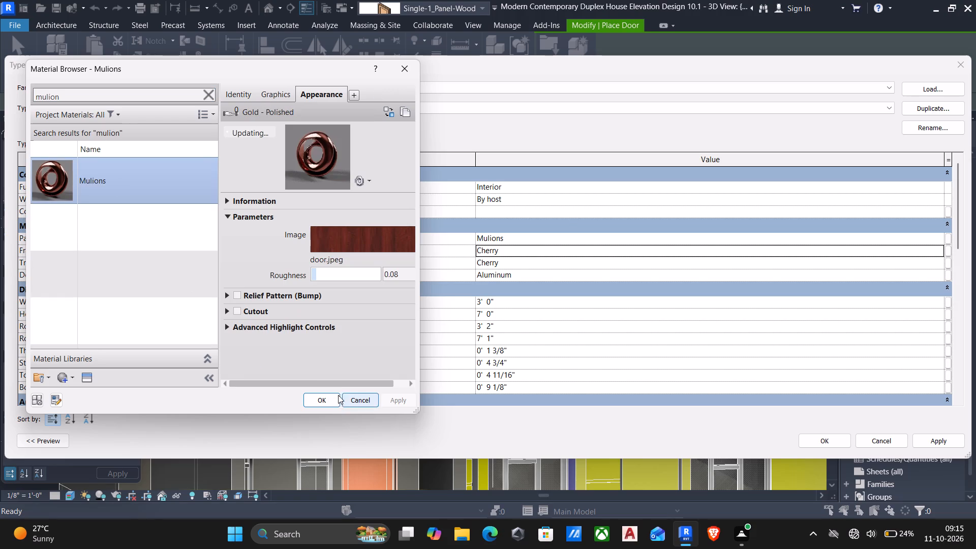
{"action": "left_click", "coordinate": [330, 396]}
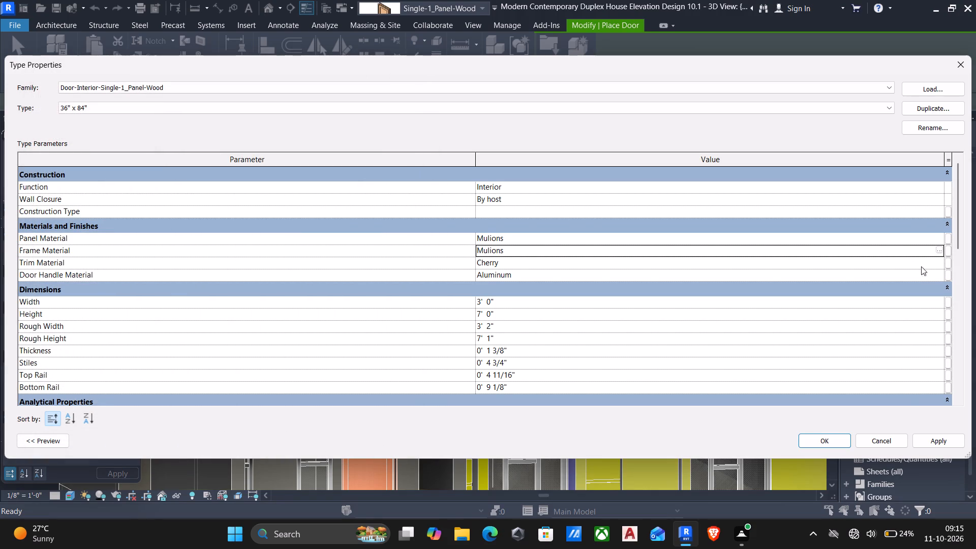
Set the door type's trim material to Mulions and apply the type changes.
{"action": "left_click", "coordinate": [940, 266]}
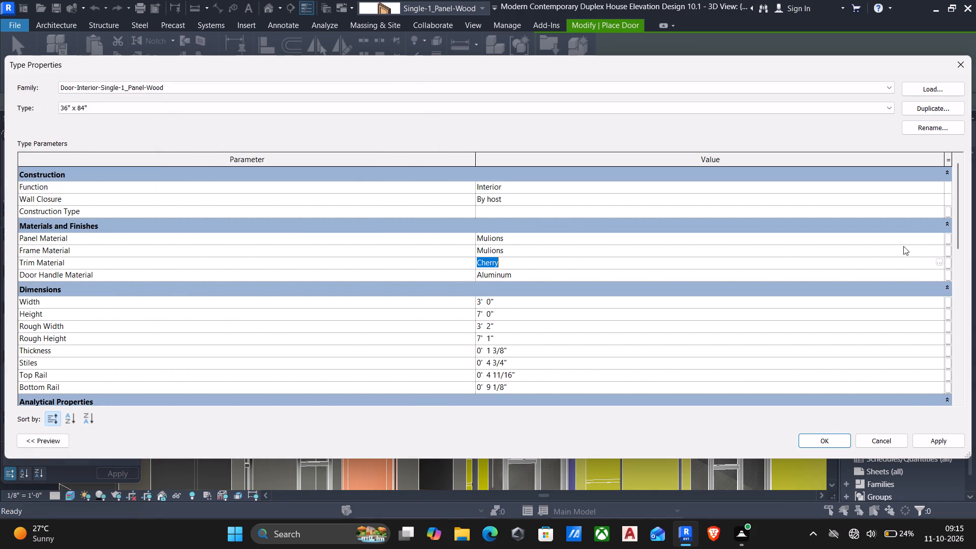
{"action": "left_click", "coordinate": [941, 263]}
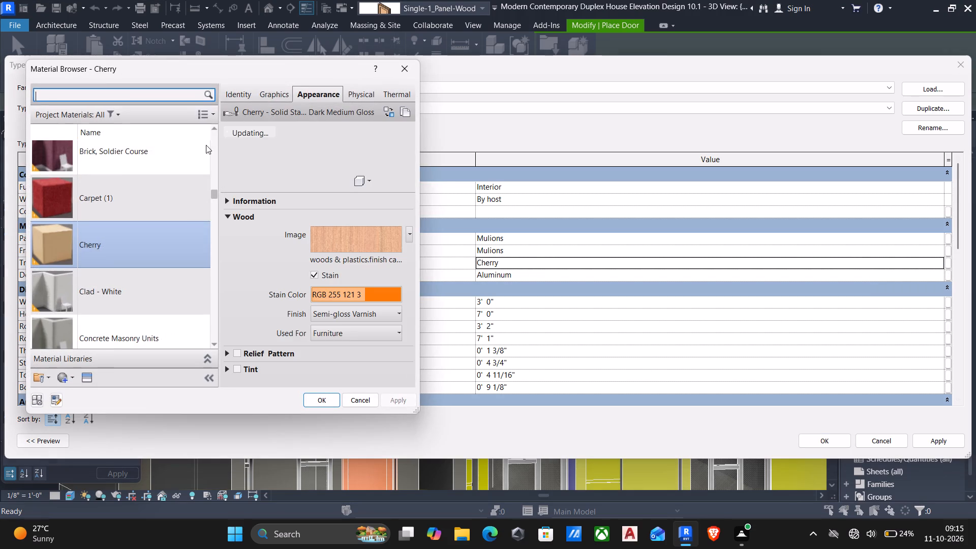
{"action": "left_click", "coordinate": [128, 98]}
{"action": "type", "text": "muli"}
{"action": "left_click", "coordinate": [128, 98]}
{"action": "key", "text": "o"}
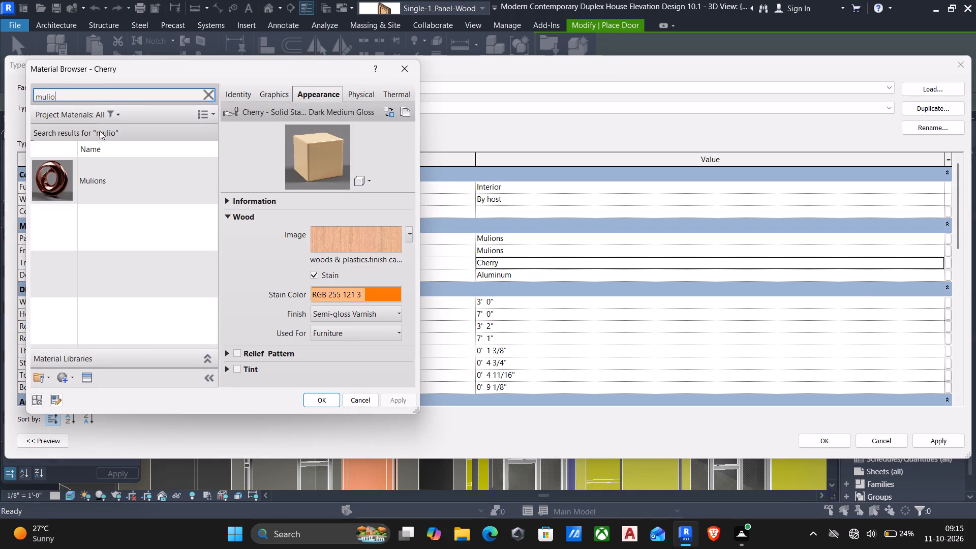
{"action": "left_click", "coordinate": [112, 178]}
{"action": "left_click", "coordinate": [317, 398]}
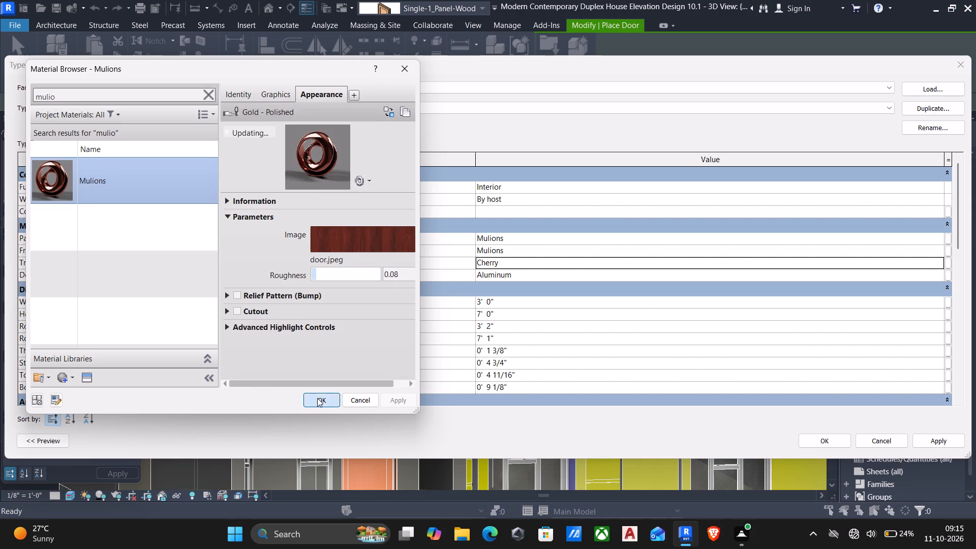
{"action": "left_click", "coordinate": [923, 440]}
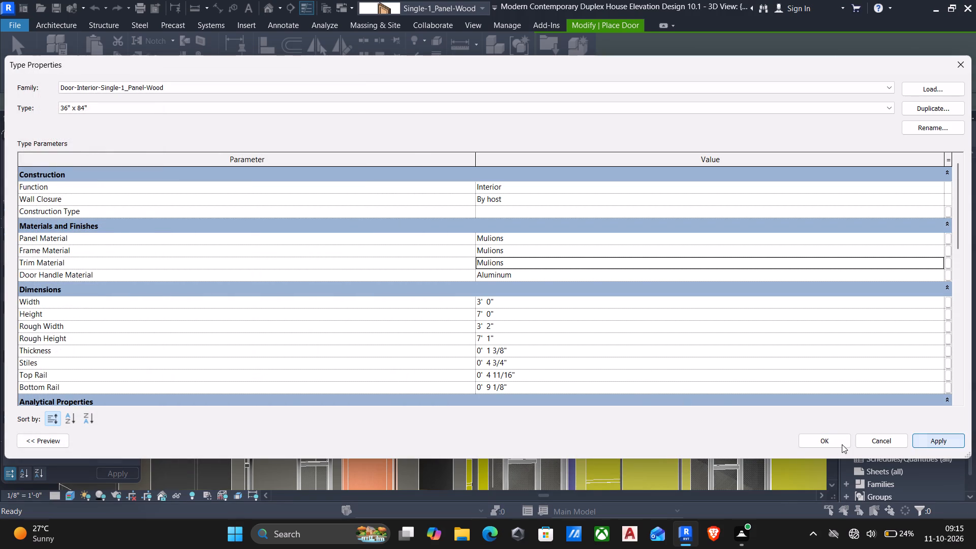
Accept the 36" x 84" door type's material changes and end door placement.
{"action": "left_click", "coordinate": [827, 442]}
{"action": "middle_click_drag", "start_coordinate": [455, 344], "coordinate": [454, 346]}
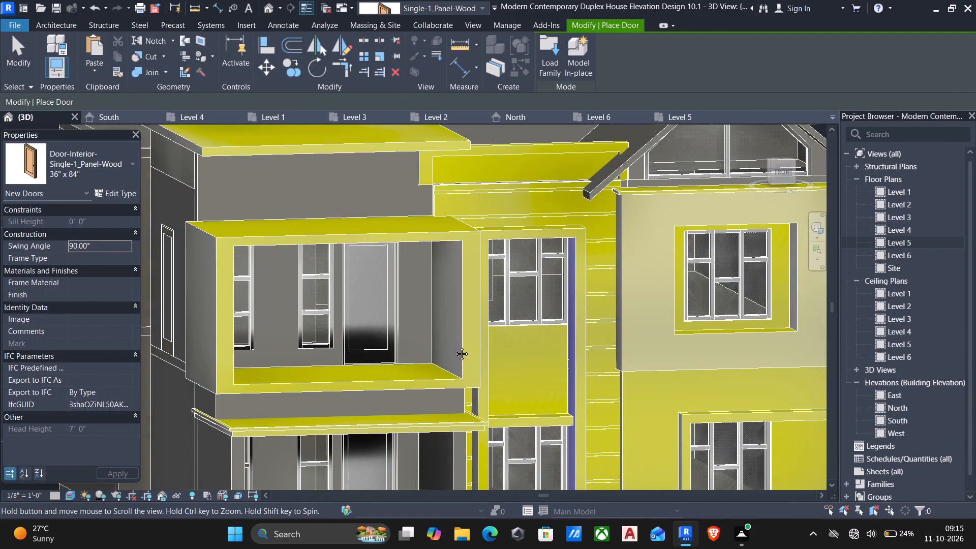
{"action": "middle_click_drag", "start_coordinate": [454, 346], "coordinate": [547, 328]}
{"action": "scroll", "coordinate": [553, 327], "scroll_direction": "down", "scroll_amount": 2}
{"action": "key", "text": "Escape"}
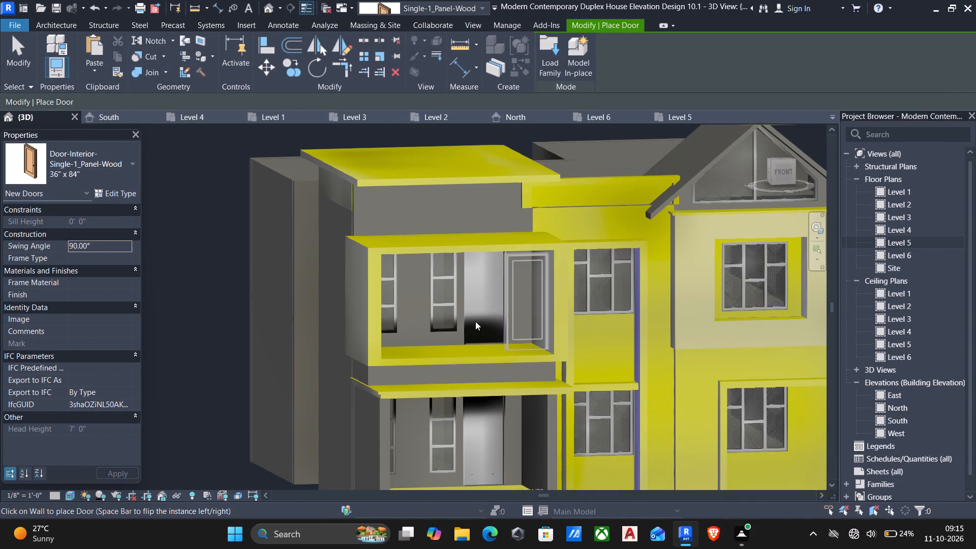
{"action": "key", "text": "Escape"}
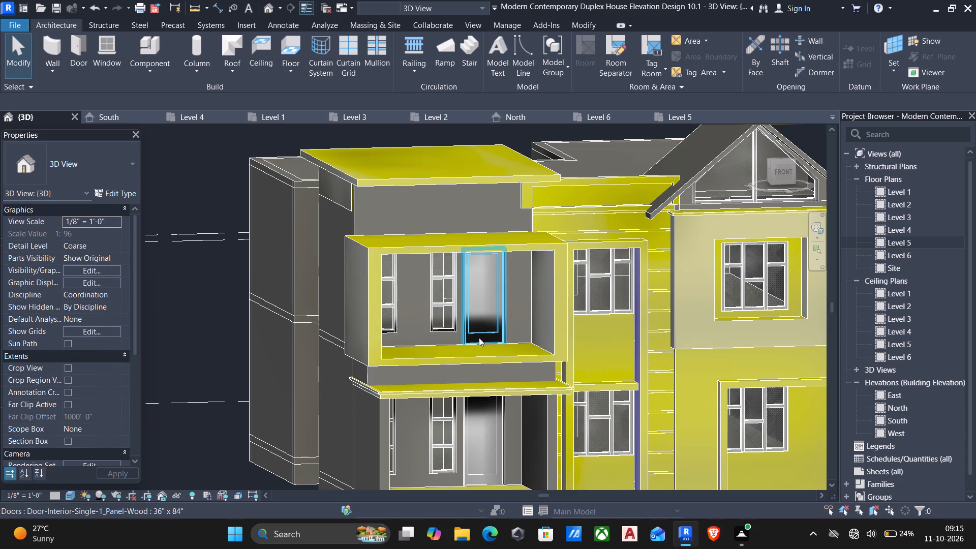
Open the upper balcony door's Mulions panel material and inspect its door.jpeg image in the Texture Editor.
{"action": "left_click", "coordinate": [479, 338]}
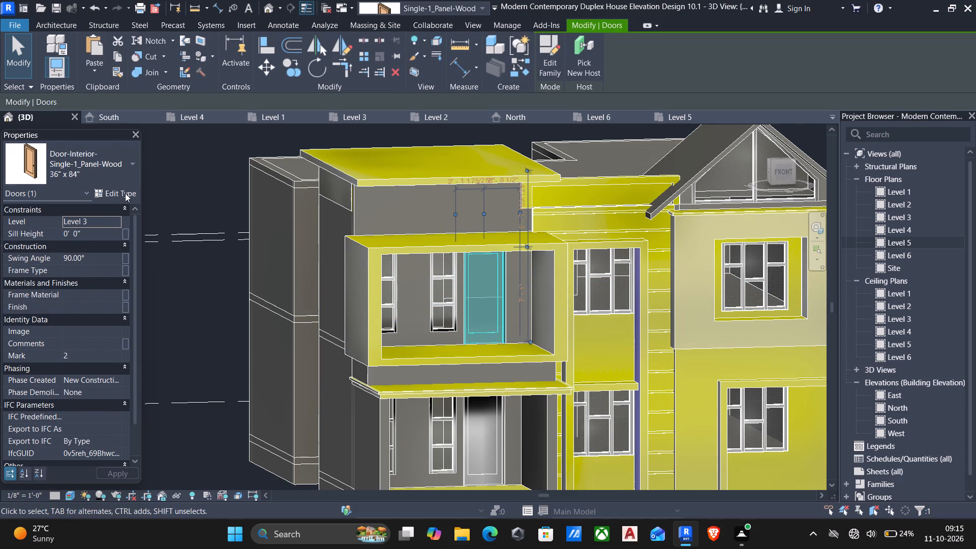
{"action": "left_click", "coordinate": [125, 193]}
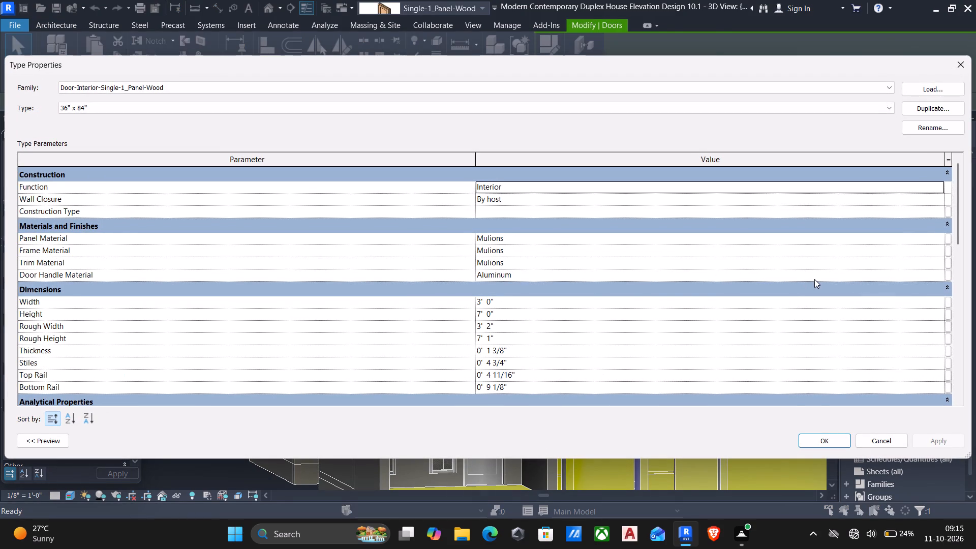
{"action": "left_click", "coordinate": [939, 241]}
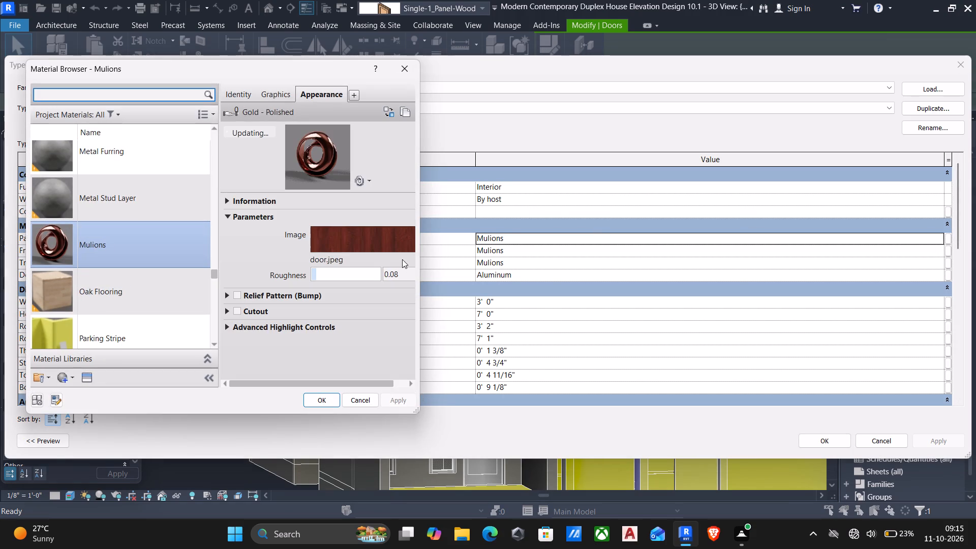
{"action": "left_click", "coordinate": [365, 241]}
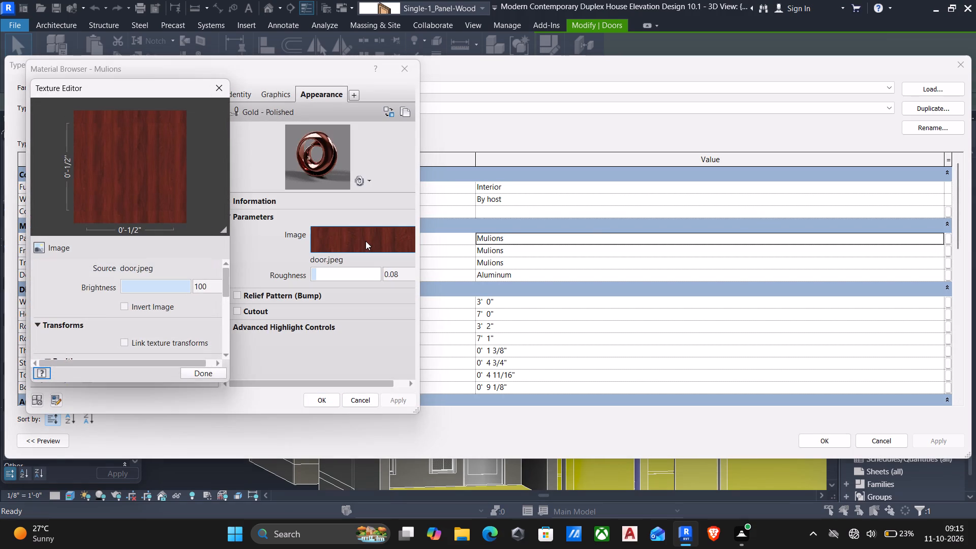
{"action": "left_click", "coordinate": [365, 241]}
{"action": "left_click", "coordinate": [227, 93]}
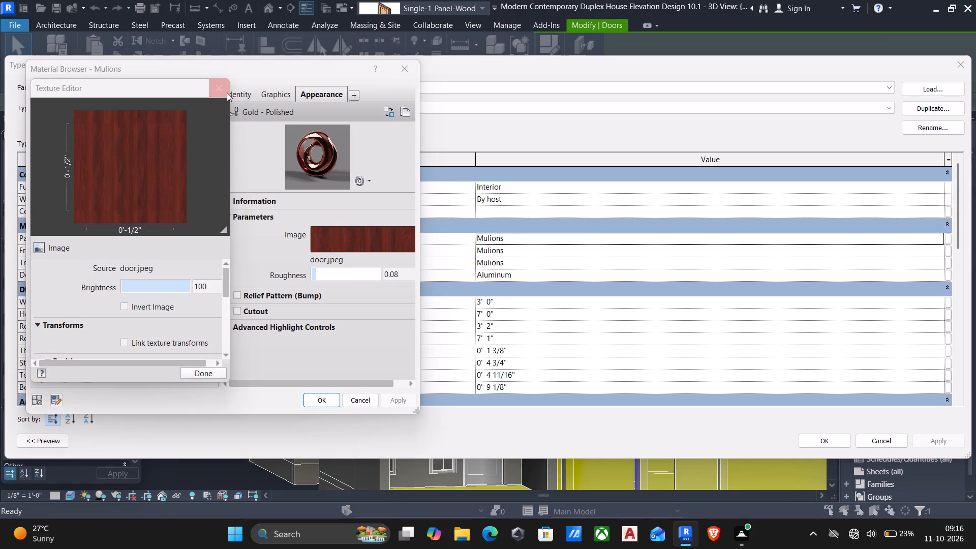
{"action": "right_click", "coordinate": [388, 237]}
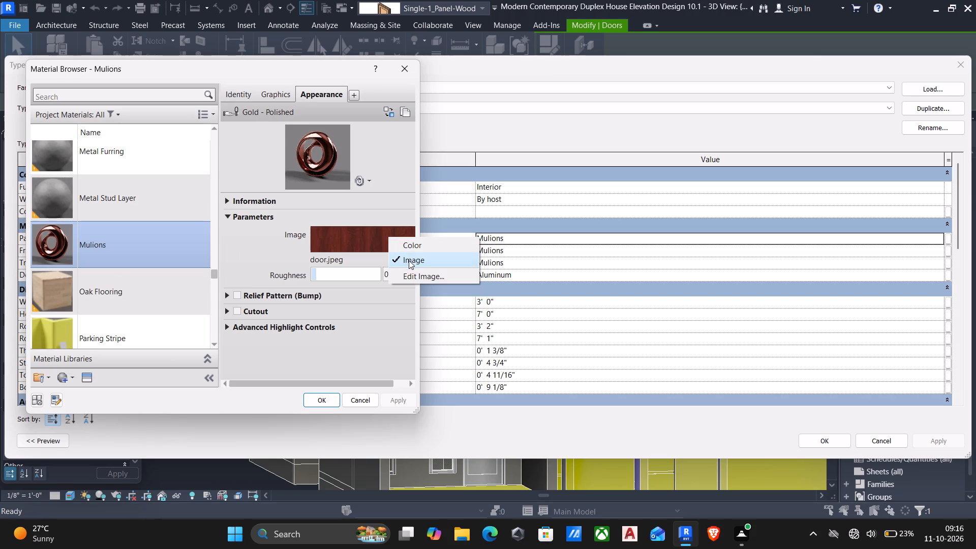
{"action": "left_click", "coordinate": [416, 276]}
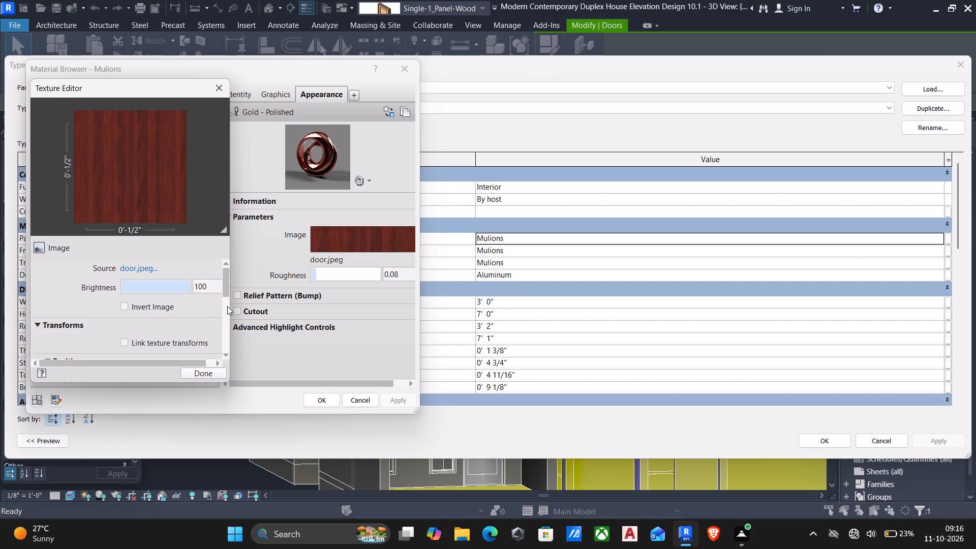
Set the Mulions material's roughness to 0.73 and apply it to the door type.
{"action": "left_click", "coordinate": [348, 273]}
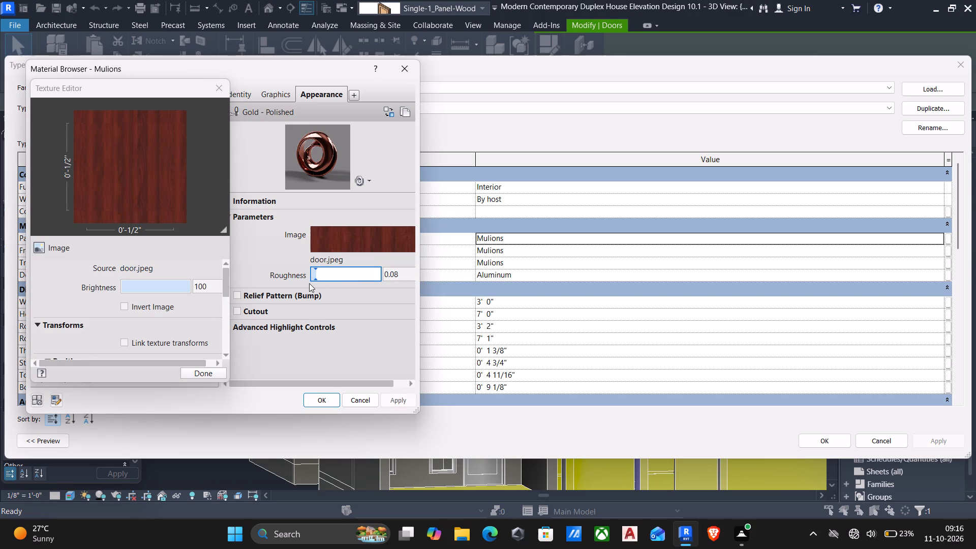
{"action": "left_click_drag", "start_coordinate": [317, 279], "coordinate": [361, 279]}
{"action": "left_click", "coordinate": [404, 399]}
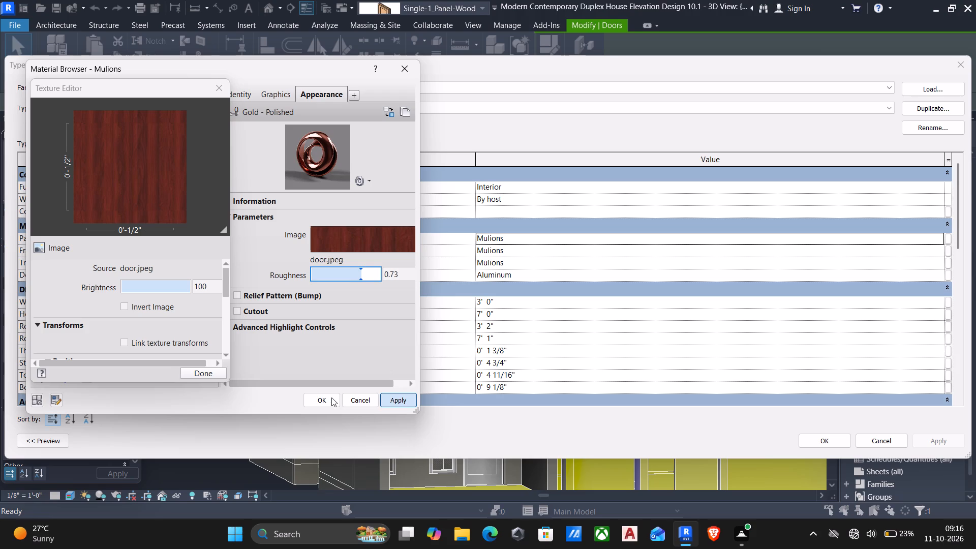
{"action": "left_click_drag", "start_coordinate": [326, 398], "coordinate": [362, 390]}
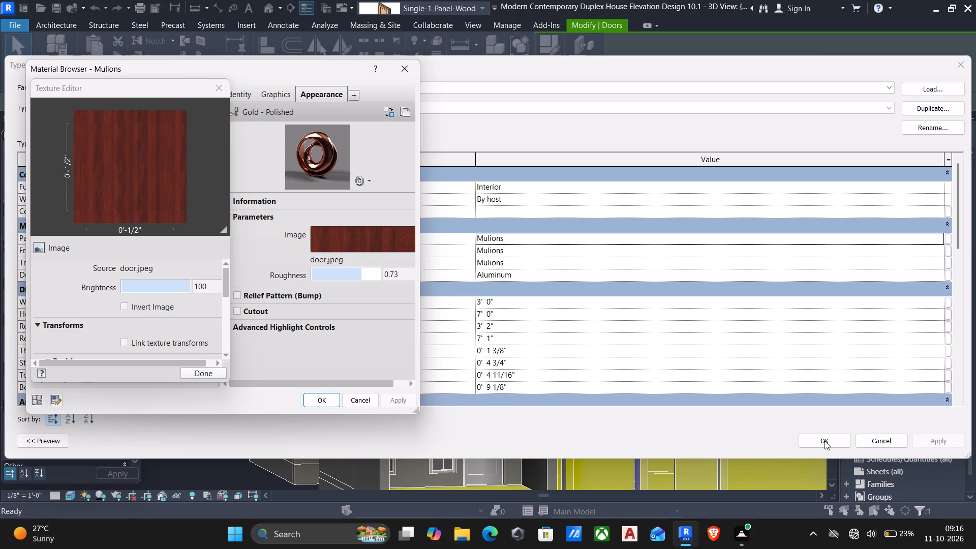
{"action": "left_click", "coordinate": [307, 391]}
{"action": "left_click", "coordinate": [318, 400]}
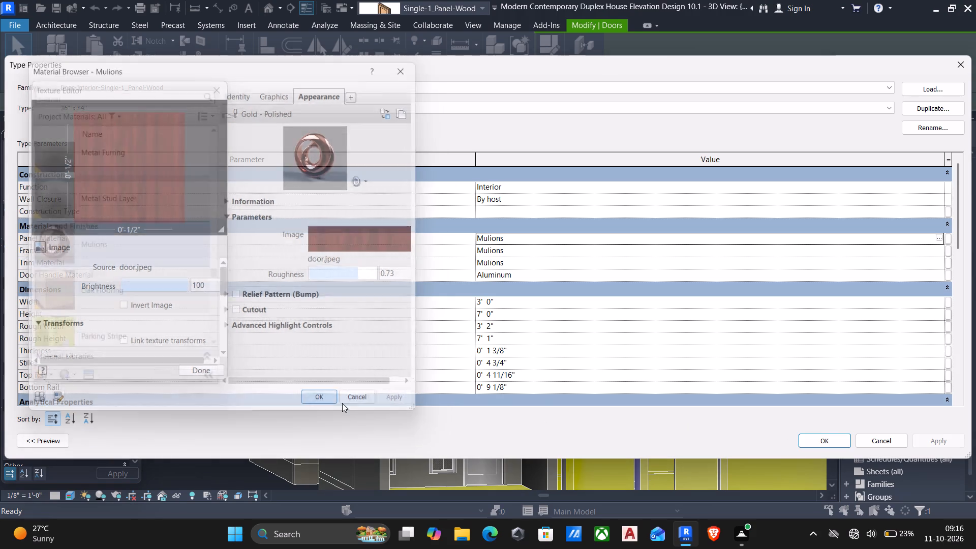
{"action": "left_click", "coordinate": [947, 442]}
{"action": "left_click", "coordinate": [811, 435]}
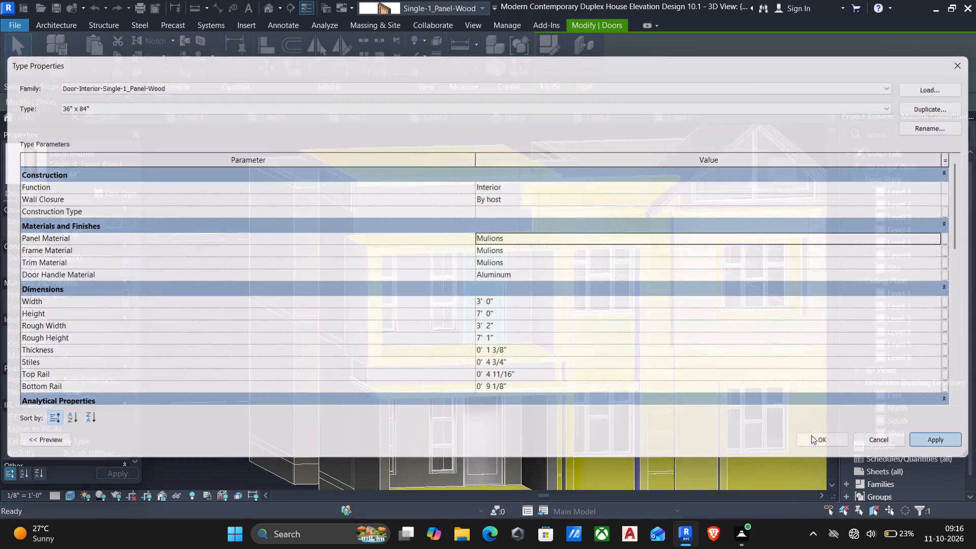
{"action": "key", "text": "Escape"}
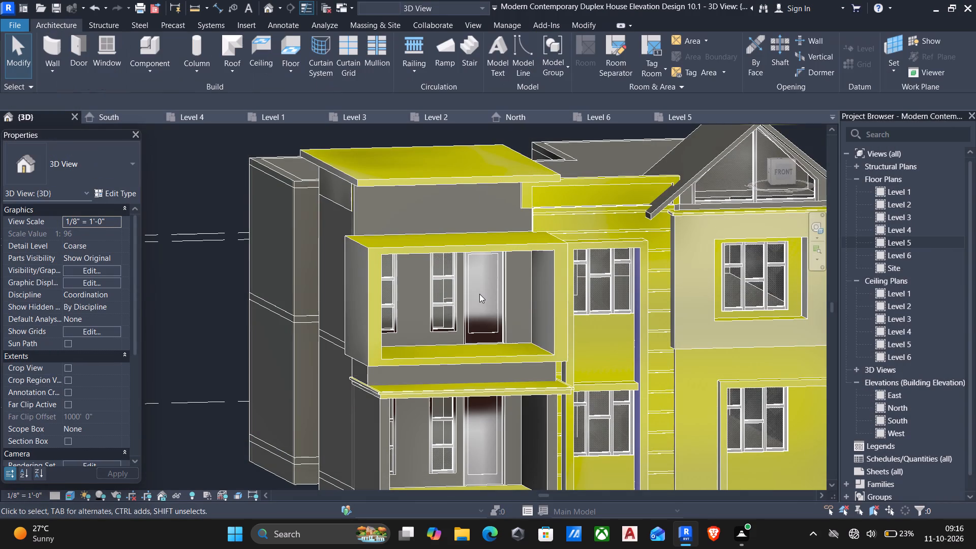
Examine the upper balcony door's surface finish up close and against the adjacent windows.
{"action": "scroll", "coordinate": [480, 333], "scroll_direction": "up", "scroll_amount": 5}
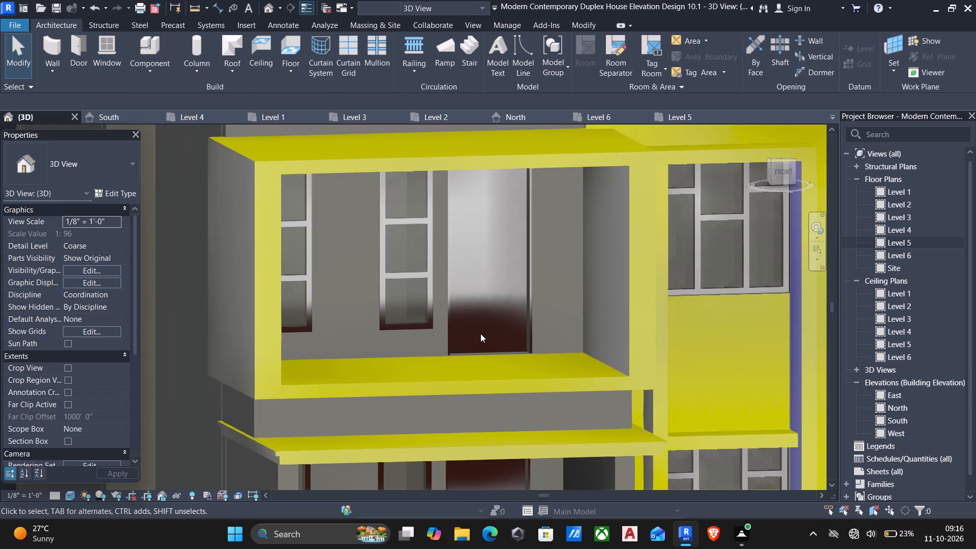
{"action": "scroll", "coordinate": [526, 335], "scroll_direction": "up", "scroll_amount": 5}
{"action": "scroll", "coordinate": [387, 303], "scroll_direction": "up", "scroll_amount": 6}
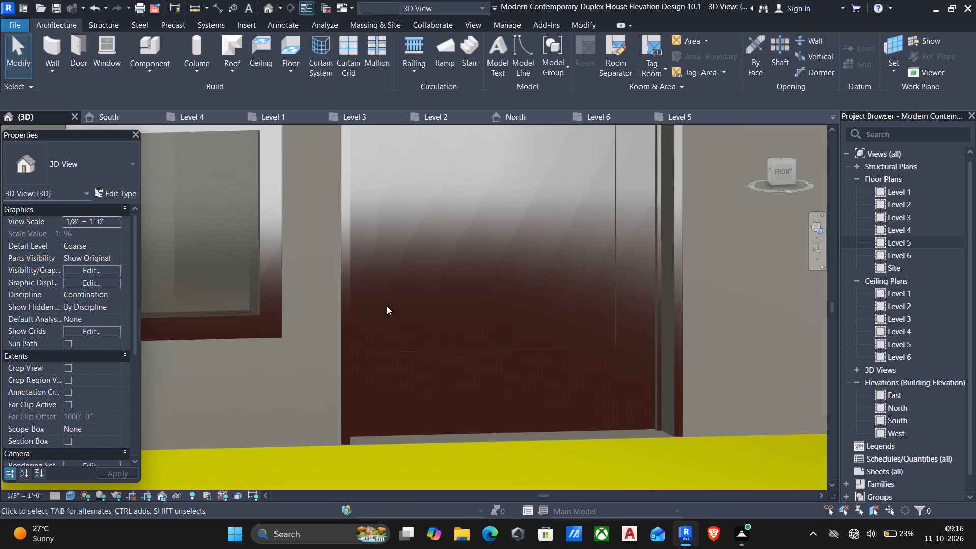
{"action": "scroll", "coordinate": [433, 403], "scroll_direction": "up", "scroll_amount": 5}
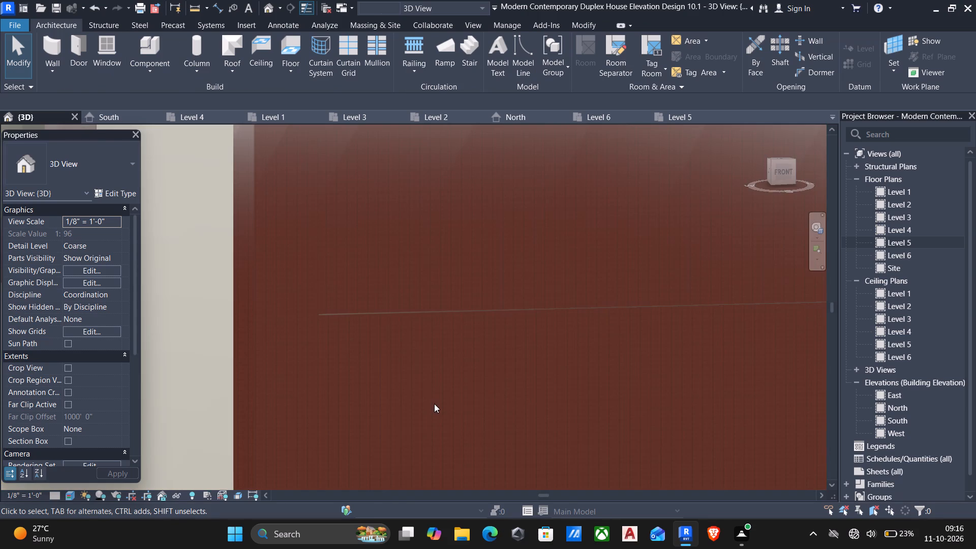
{"action": "scroll", "coordinate": [434, 404], "scroll_direction": "down", "scroll_amount": 17}
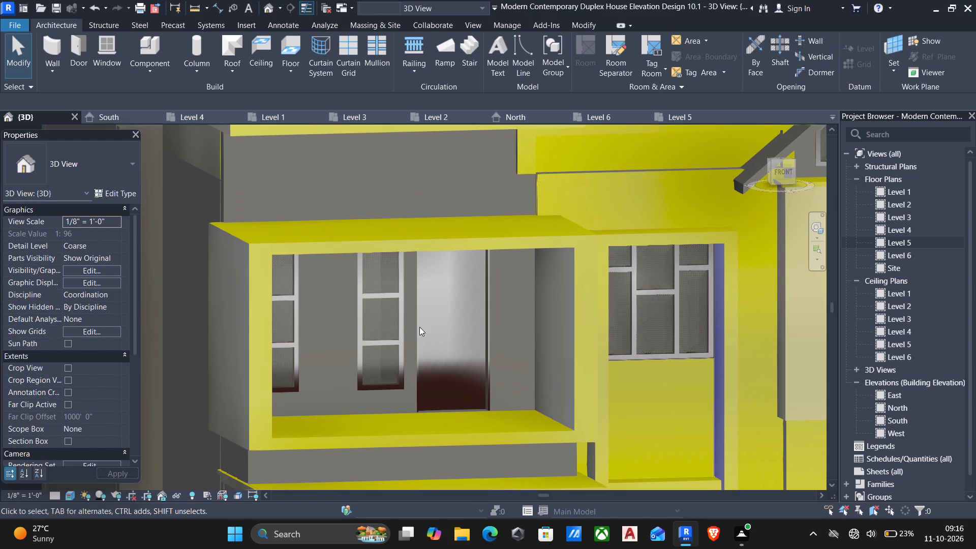
{"action": "left_click", "coordinate": [419, 327]}
{"action": "left_click", "coordinate": [419, 327]}
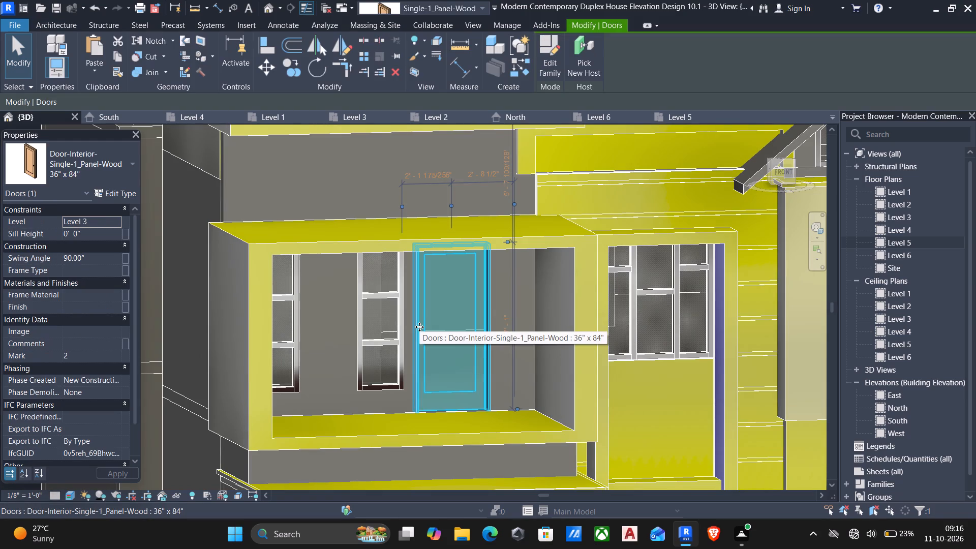
{"action": "key", "text": "Escape"}
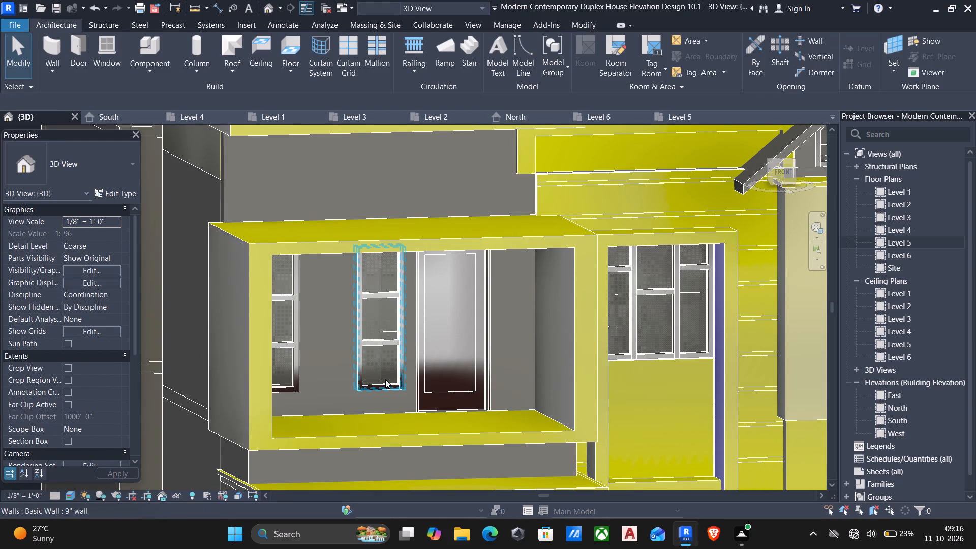
Create a new material named "door colour" from the panel material setting of the 36" x 84" single-panel wood door type.
{"action": "key", "text": "d"}
{"action": "key", "text": "r"}
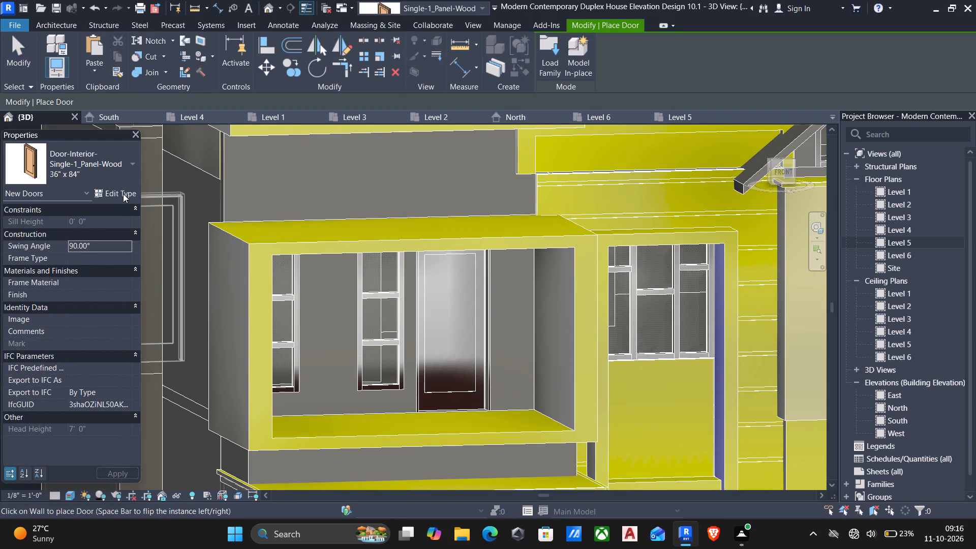
{"action": "left_click", "coordinate": [121, 192]}
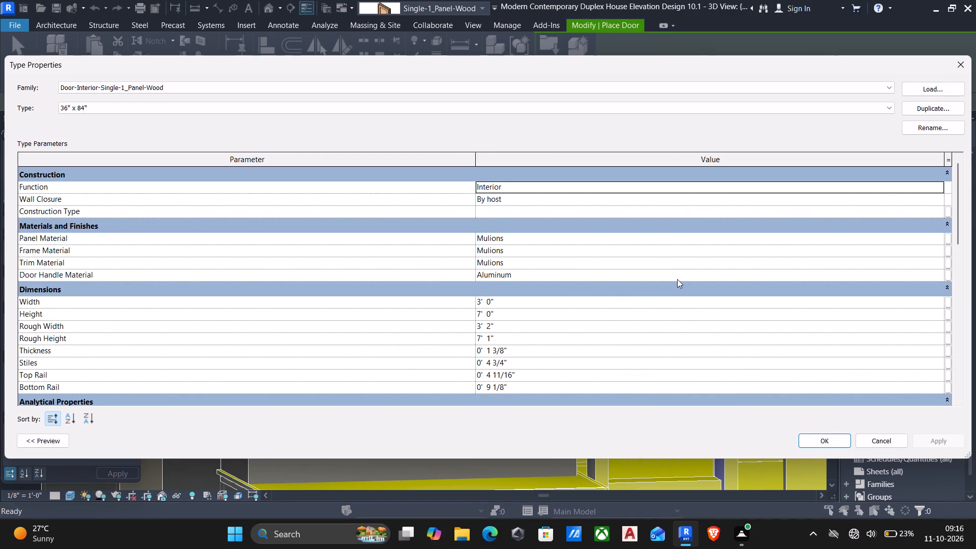
{"action": "left_click", "coordinate": [939, 237]}
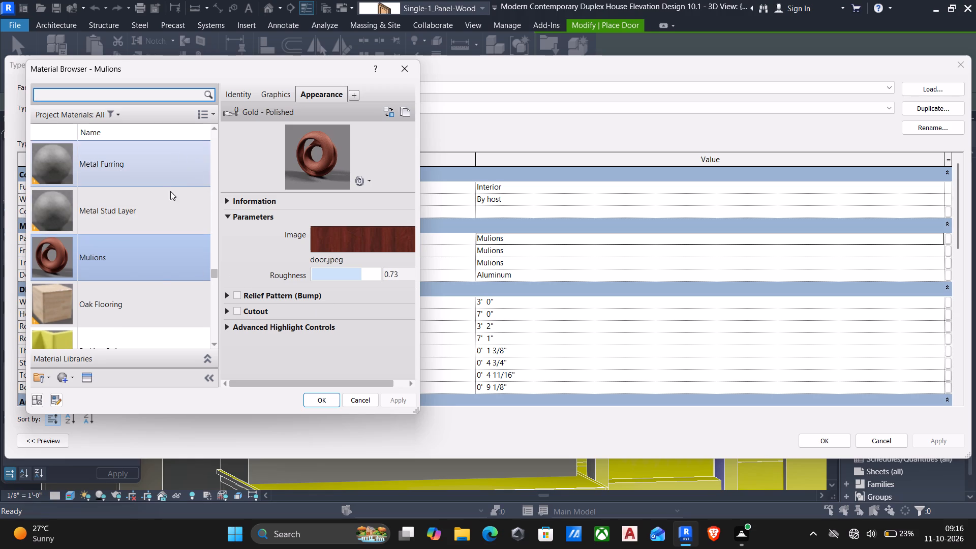
{"action": "left_click", "coordinate": [58, 375]}
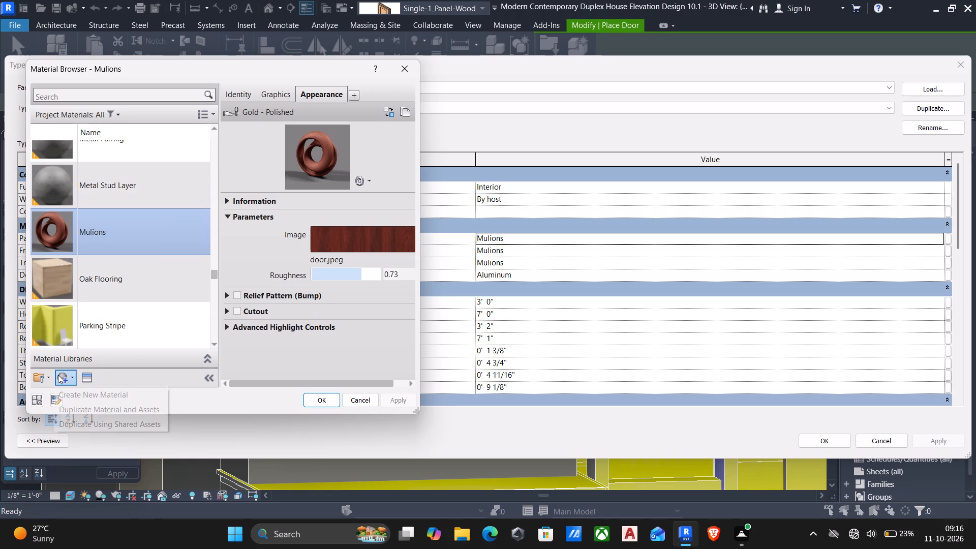
{"action": "left_click", "coordinate": [68, 393]}
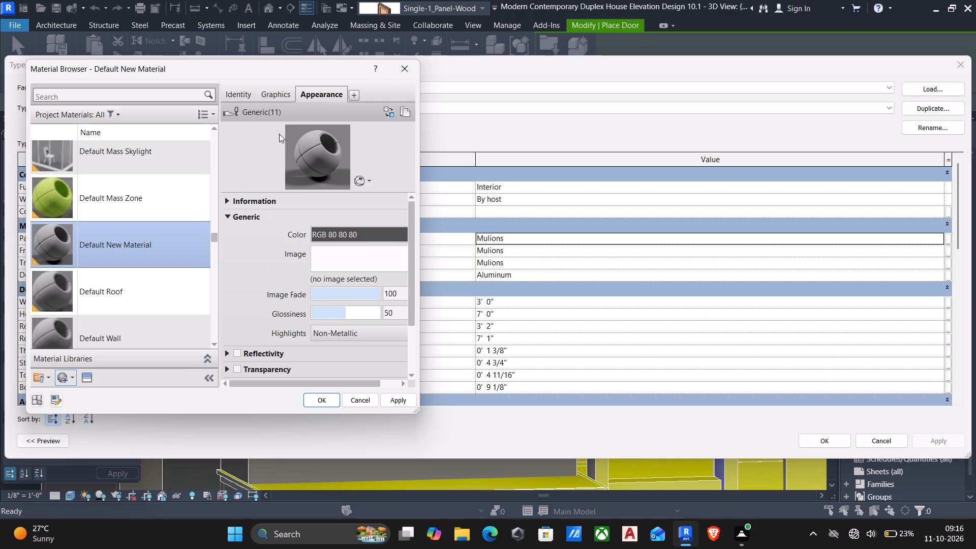
{"action": "left_click", "coordinate": [240, 94]}
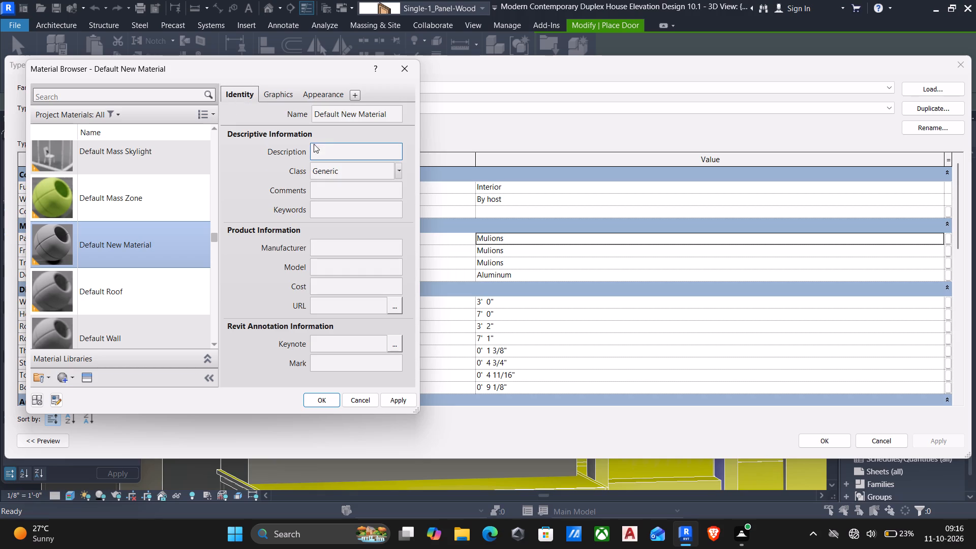
{"action": "left_click", "coordinate": [393, 117]}
{"action": "key", "text": "d"}
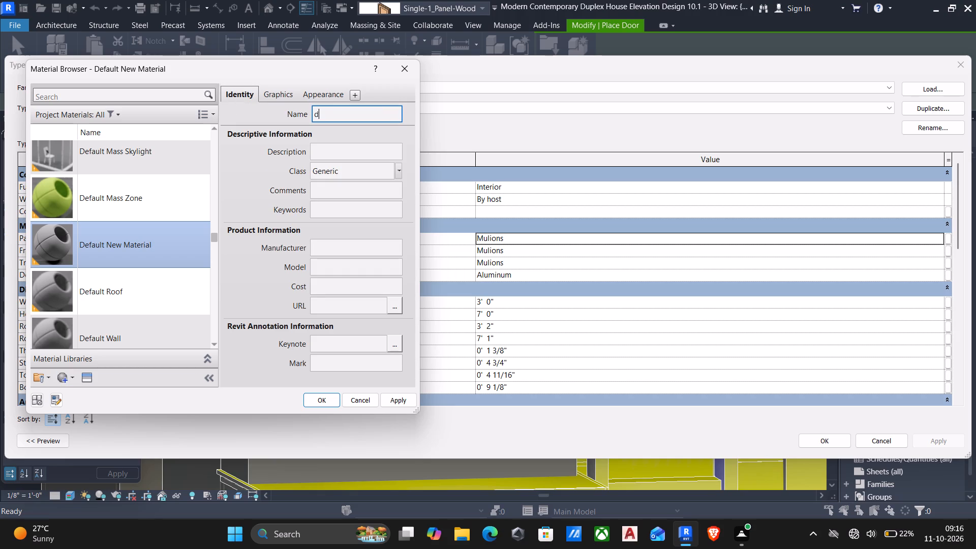
{"action": "type", "text": "oor"}
{"action": "key", "text": "space"}
{"action": "type", "text": "colo"}
{"action": "type", "text": "ur"}
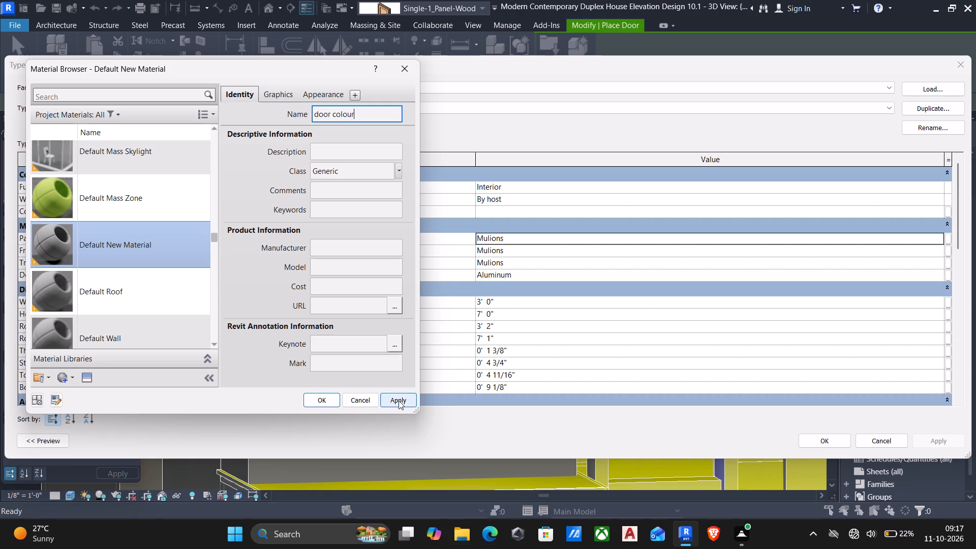
{"action": "left_click", "coordinate": [399, 400]}
Give the door colour material the door.jpeg appearance image and apply it as the 36" x 84" door type's panel material.
{"action": "left_click", "coordinate": [320, 89]}
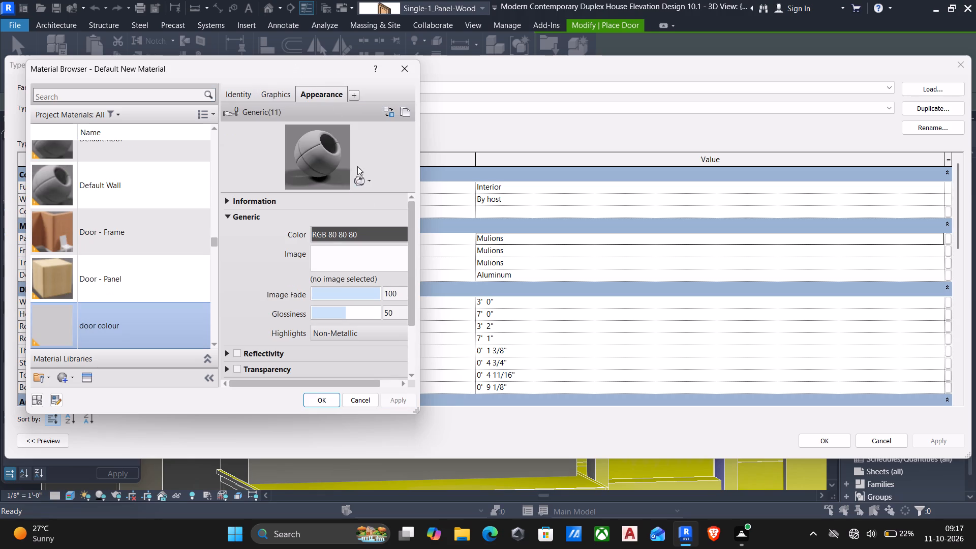
{"action": "left_click", "coordinate": [367, 264]}
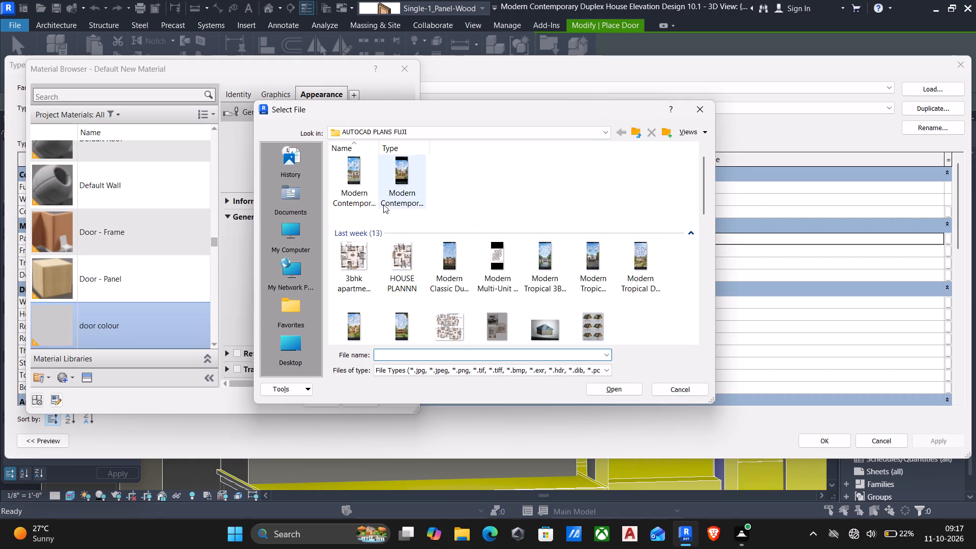
{"action": "scroll", "coordinate": [409, 262], "scroll_direction": "down", "scroll_amount": 2}
{"action": "left_click", "coordinate": [545, 207]}
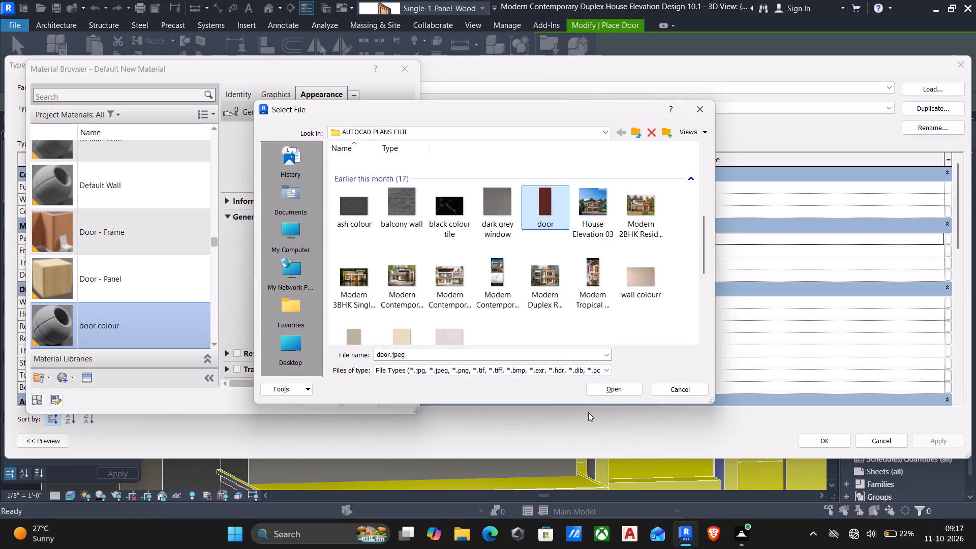
{"action": "left_click", "coordinate": [605, 390]}
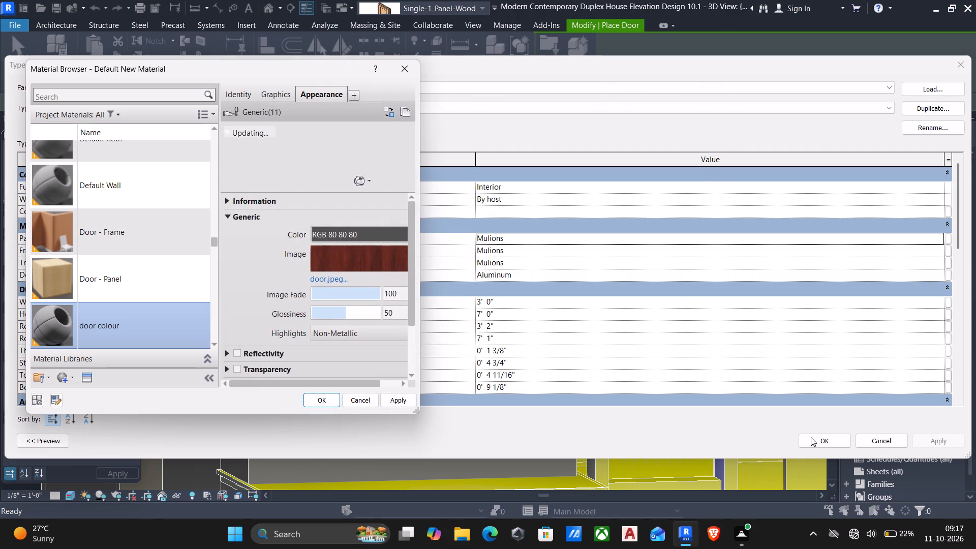
{"action": "left_click", "coordinate": [398, 403]}
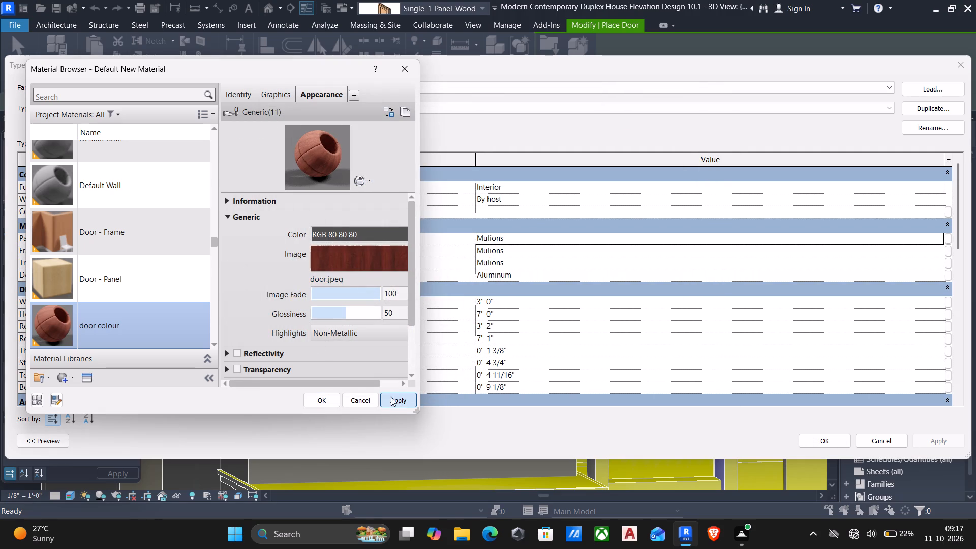
{"action": "left_click", "coordinate": [321, 400]}
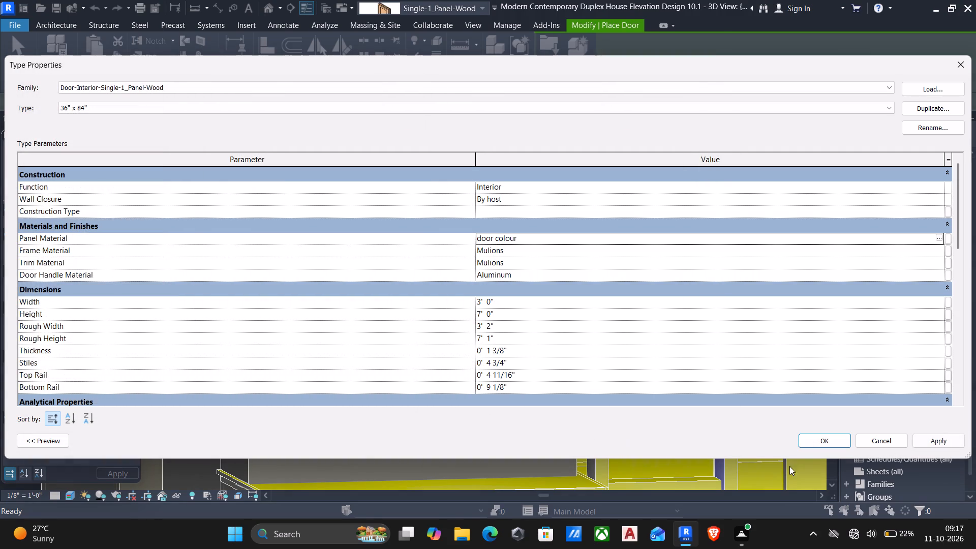
{"action": "left_click", "coordinate": [936, 444]}
{"action": "left_click", "coordinate": [817, 440]}
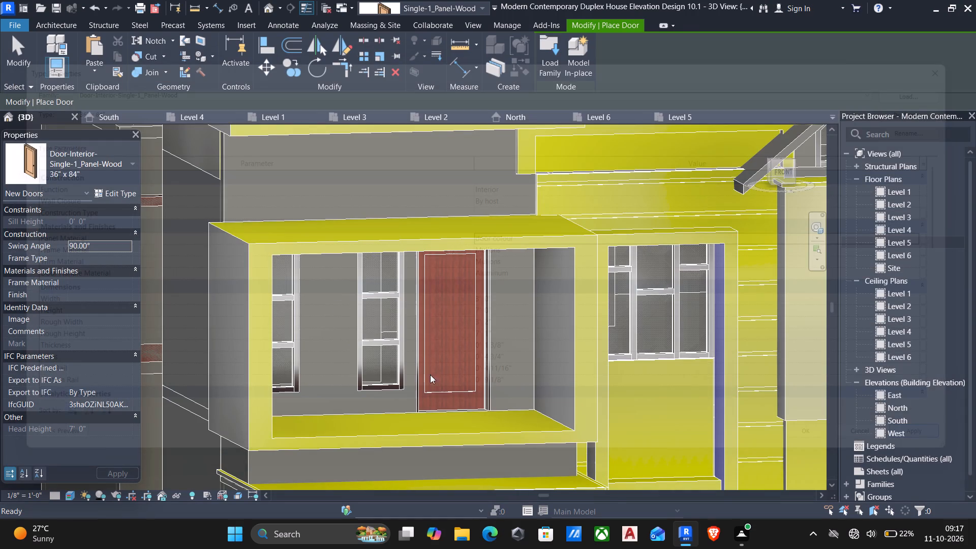
Set the frame material of the 36" x 84" single-panel wood door type to door colour.
{"action": "scroll", "coordinate": [460, 337], "scroll_direction": "up", "scroll_amount": 5}
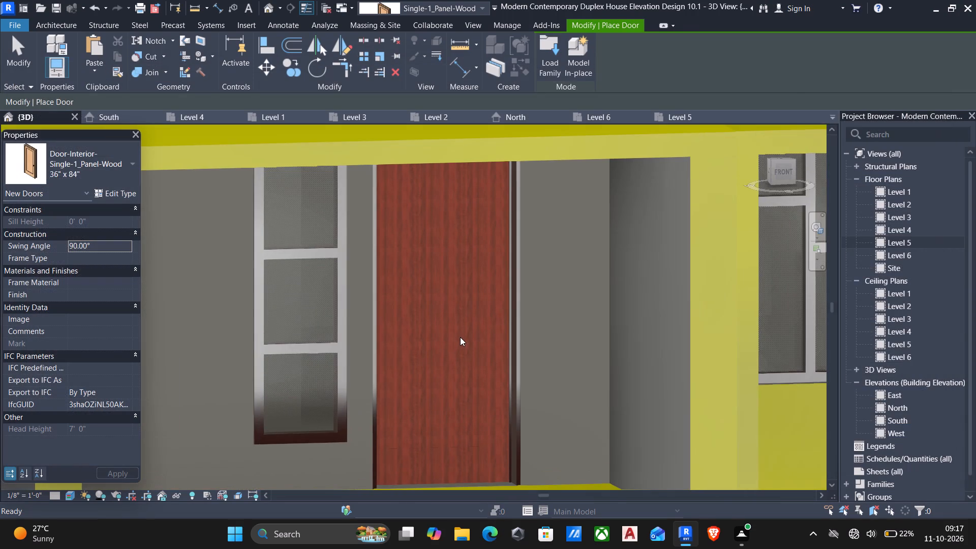
{"action": "scroll", "coordinate": [459, 337], "scroll_direction": "down", "scroll_amount": 3}
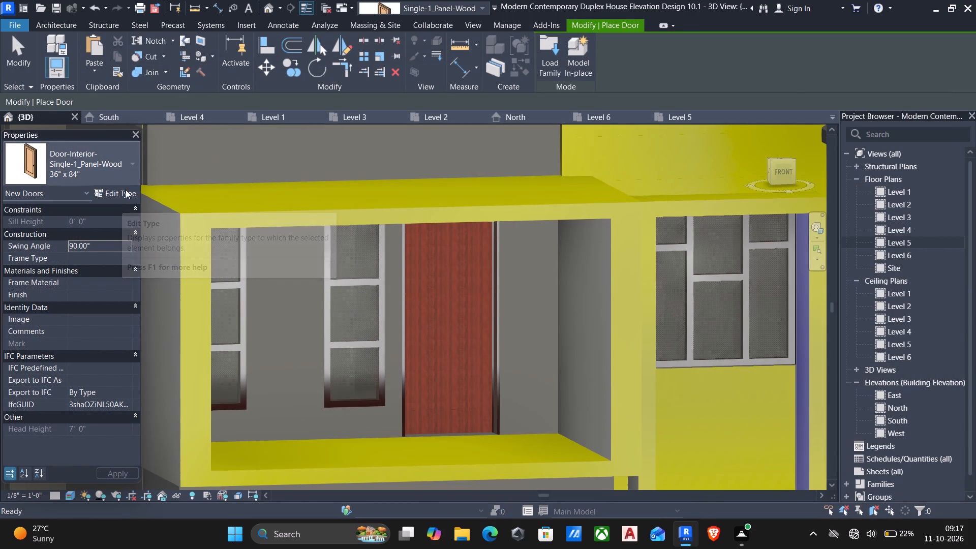
{"action": "left_click", "coordinate": [126, 196]}
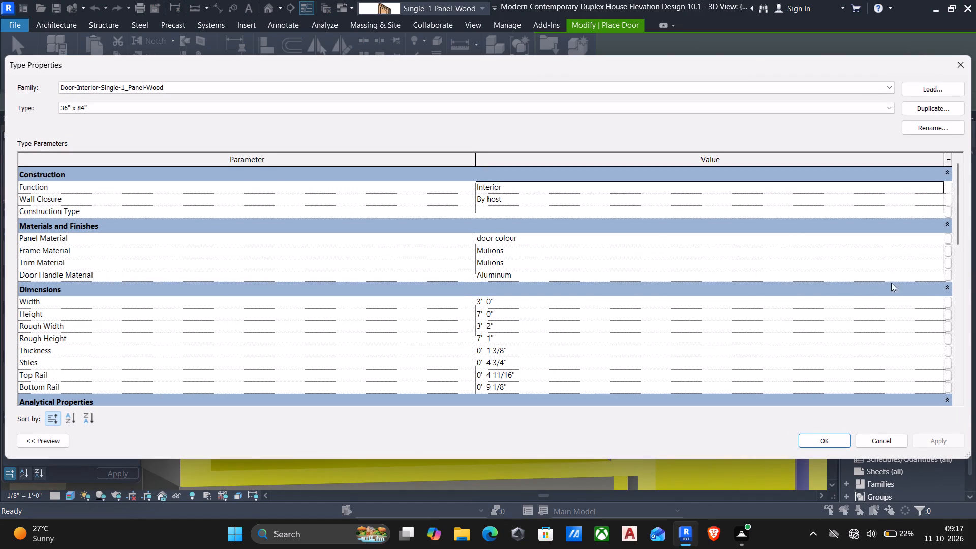
{"action": "left_click", "coordinate": [939, 252]}
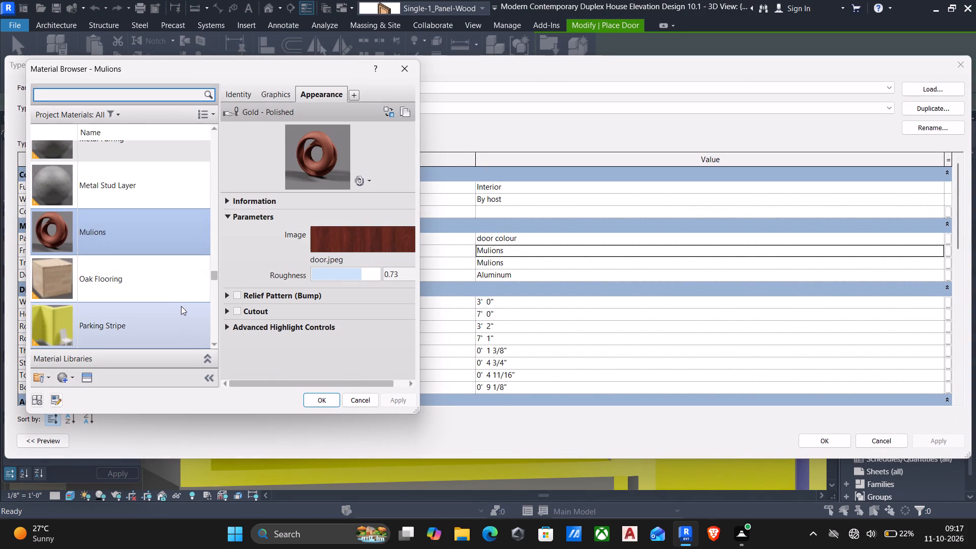
{"action": "type", "text": "door"}
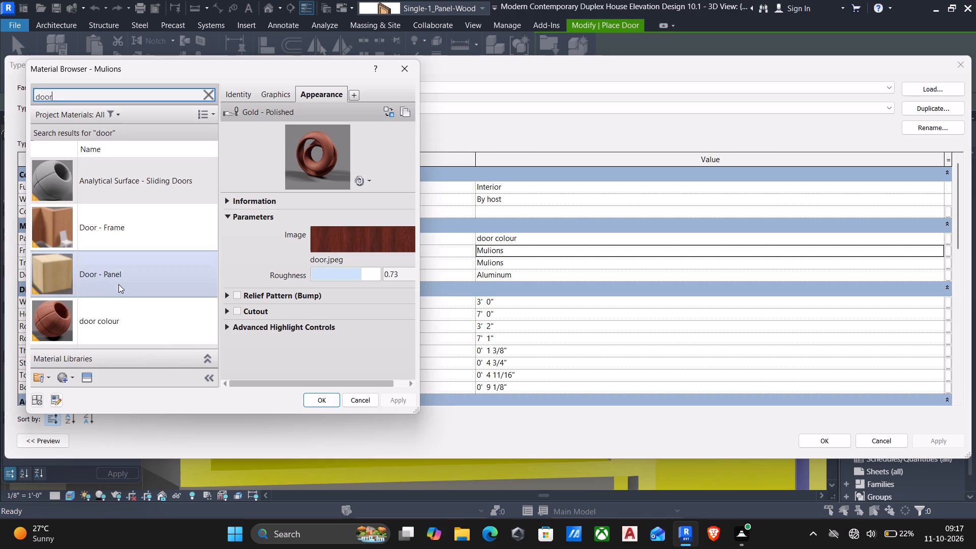
{"action": "left_click", "coordinate": [112, 329]}
{"action": "left_click", "coordinate": [323, 400]}
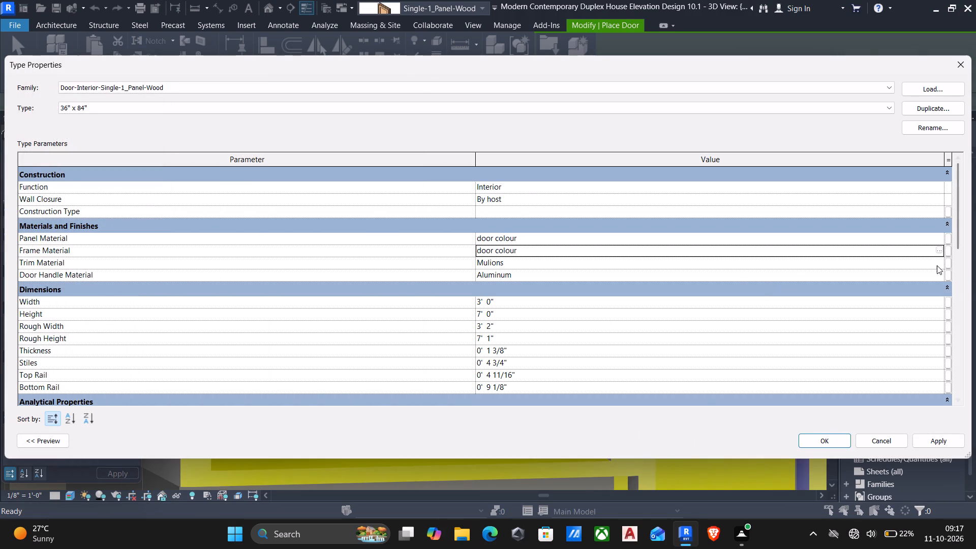
Set the same door type's handle material to door colour and apply the type changes.
{"action": "left_click", "coordinate": [939, 273]}
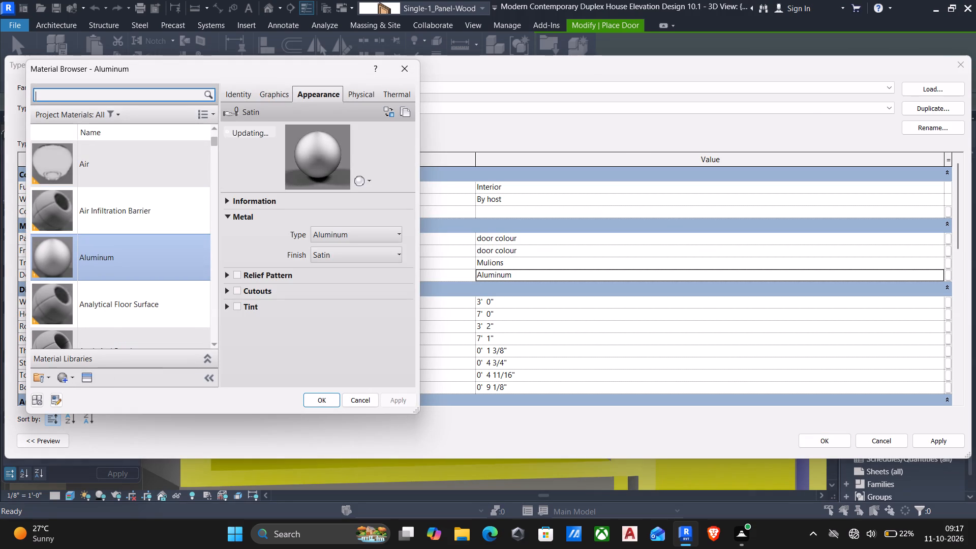
{"action": "left_click", "coordinate": [70, 92]}
{"action": "type", "text": "door"}
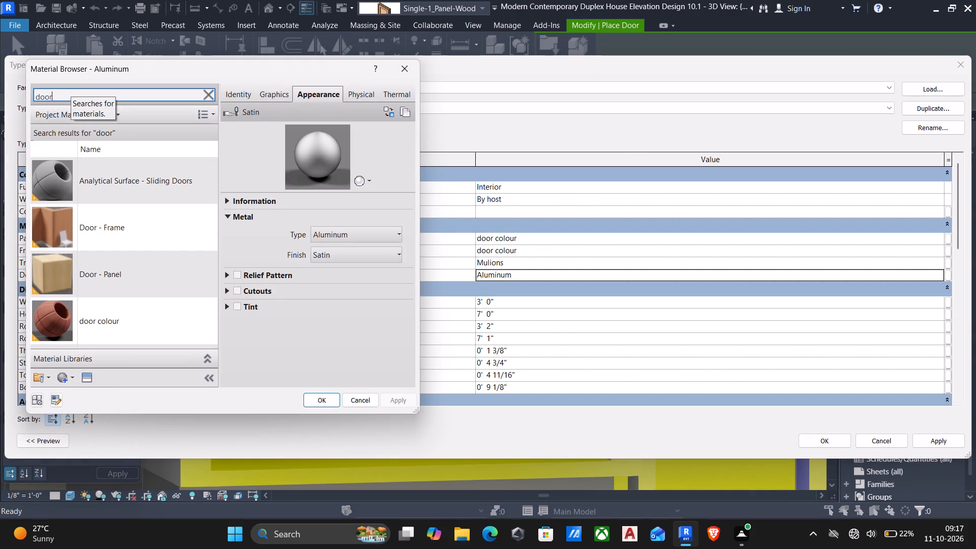
{"action": "left_click", "coordinate": [103, 323]}
{"action": "left_click", "coordinate": [310, 396]}
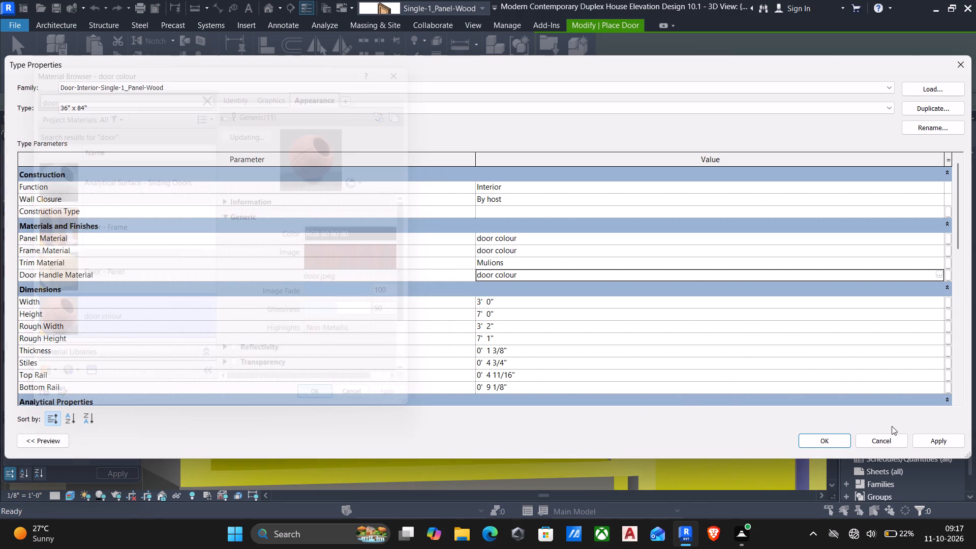
{"action": "left_click", "coordinate": [934, 439]}
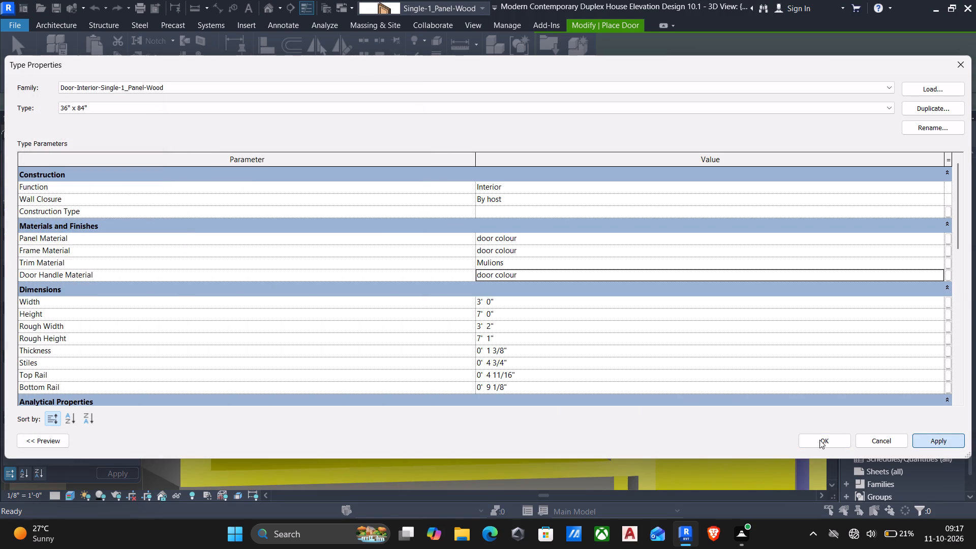
{"action": "left_click", "coordinate": [820, 440]}
Change the material of the 2.5" x 5" rectangular mullion type to door colour.
{"action": "scroll", "coordinate": [322, 296], "scroll_direction": "down", "scroll_amount": 4}
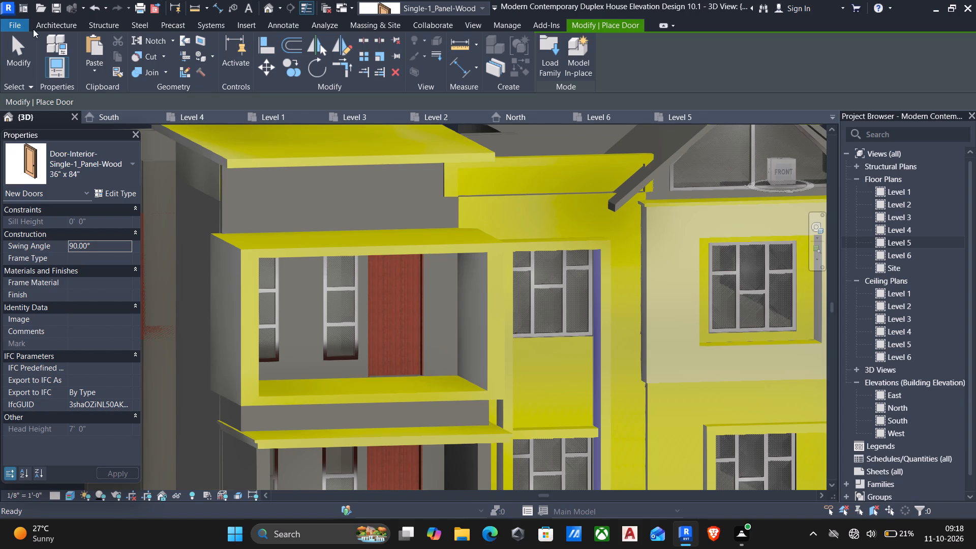
{"action": "left_click", "coordinate": [49, 26]}
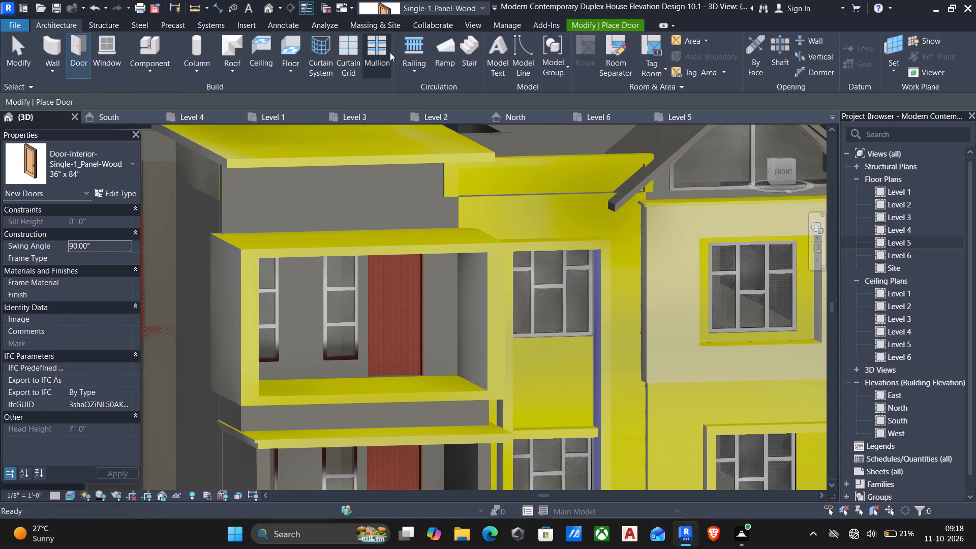
{"action": "left_click", "coordinate": [375, 54]}
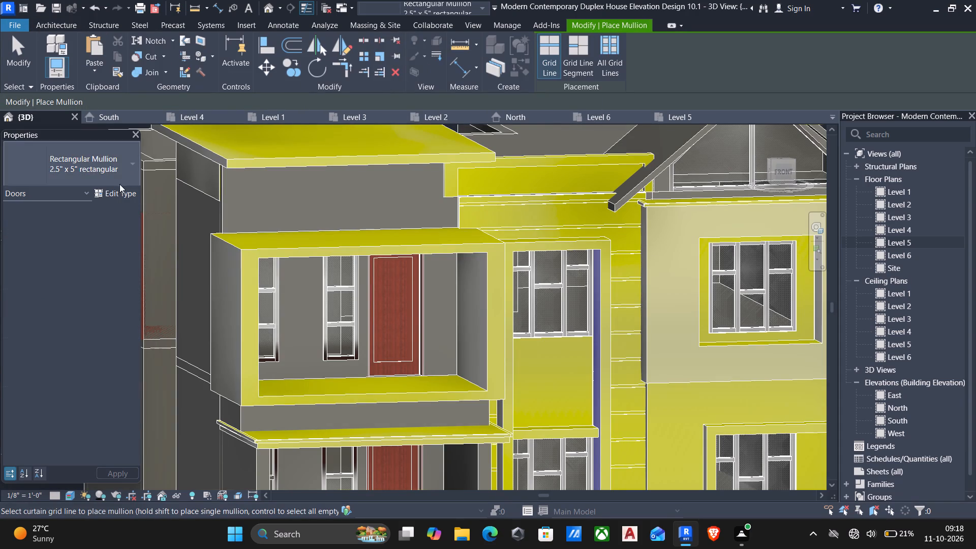
{"action": "left_click", "coordinate": [108, 193]}
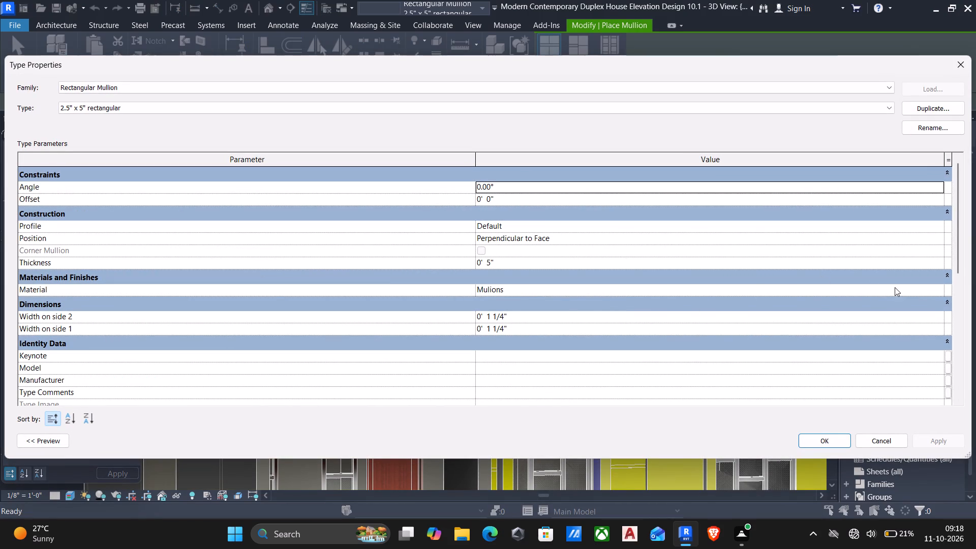
{"action": "left_click", "coordinate": [938, 292]}
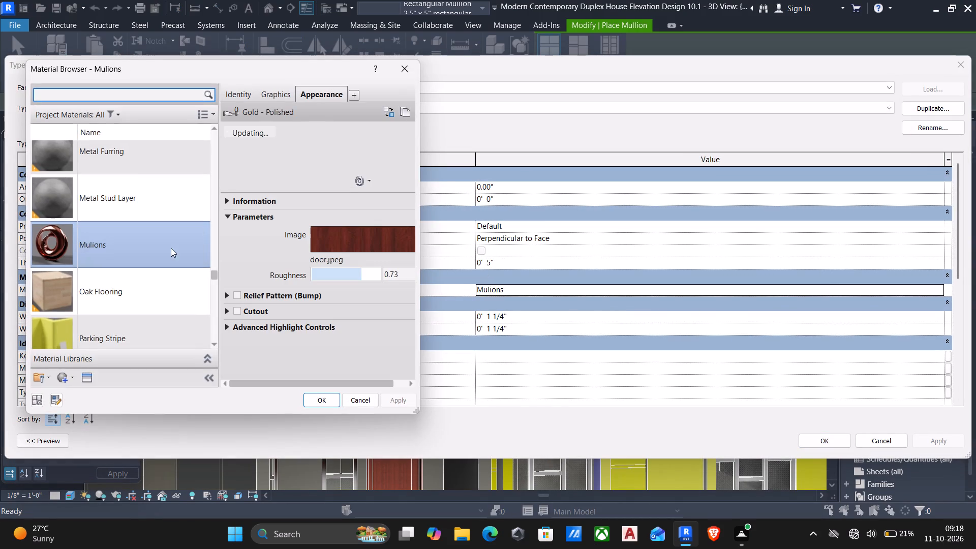
{"action": "scroll", "coordinate": [147, 255], "scroll_direction": "down", "scroll_amount": 5}
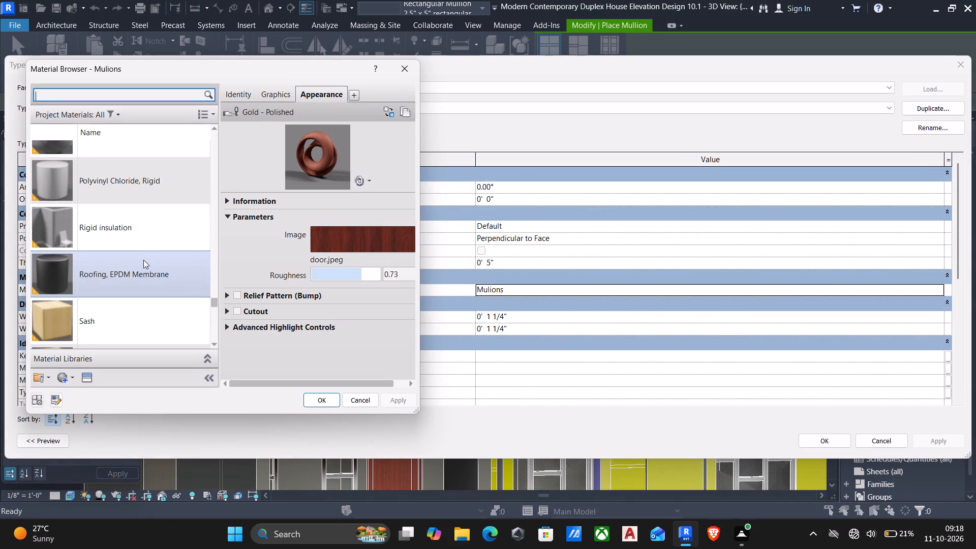
{"action": "type", "text": "door"}
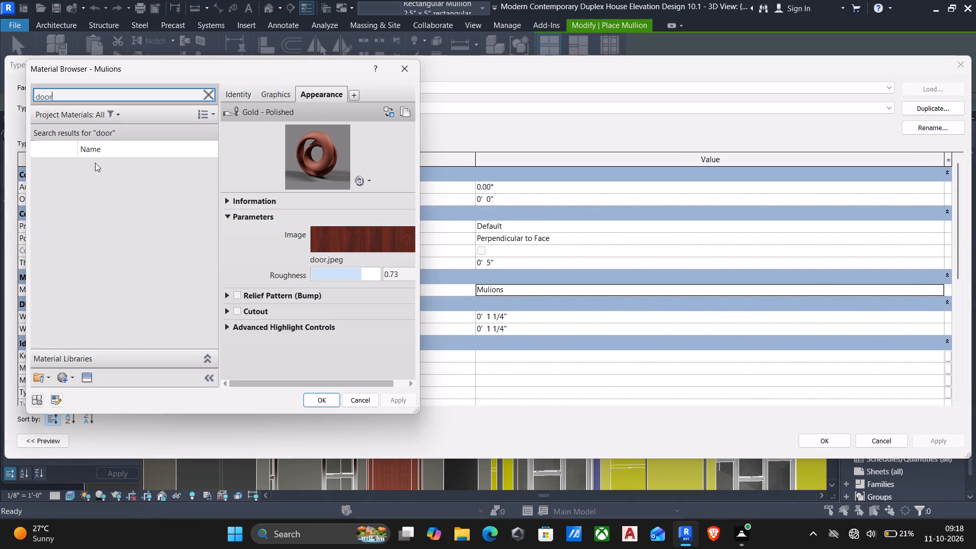
{"action": "left_click", "coordinate": [162, 318]}
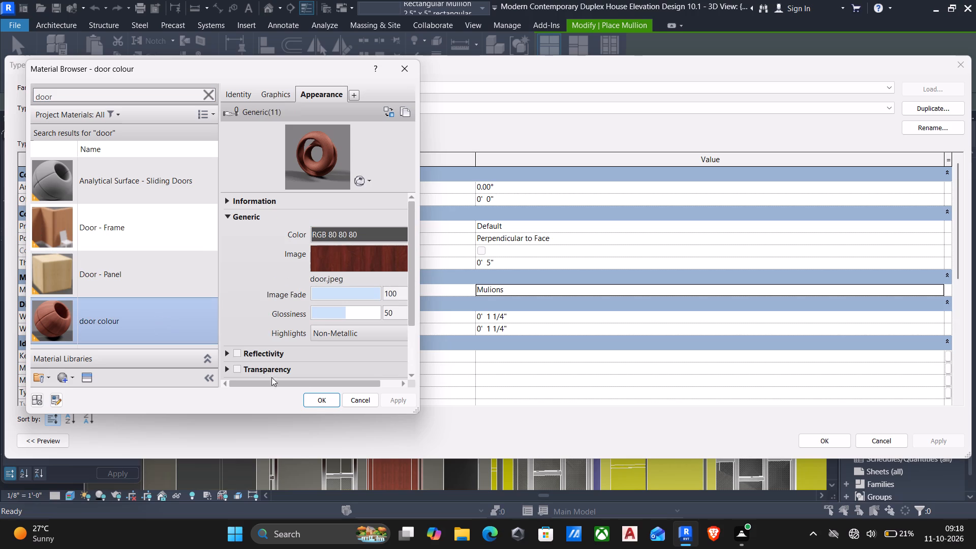
{"action": "left_click", "coordinate": [313, 400]}
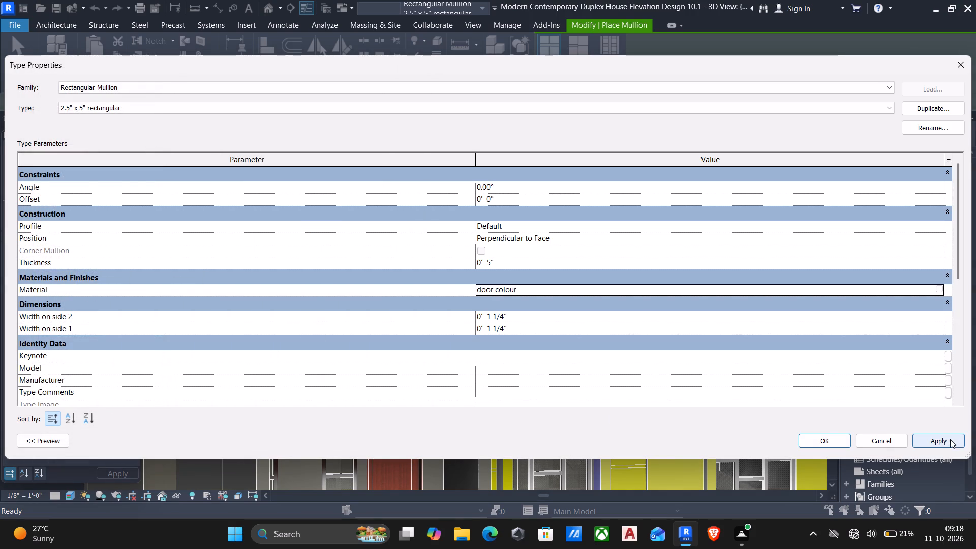
{"action": "left_click", "coordinate": [950, 439]}
{"action": "left_click", "coordinate": [827, 437]}
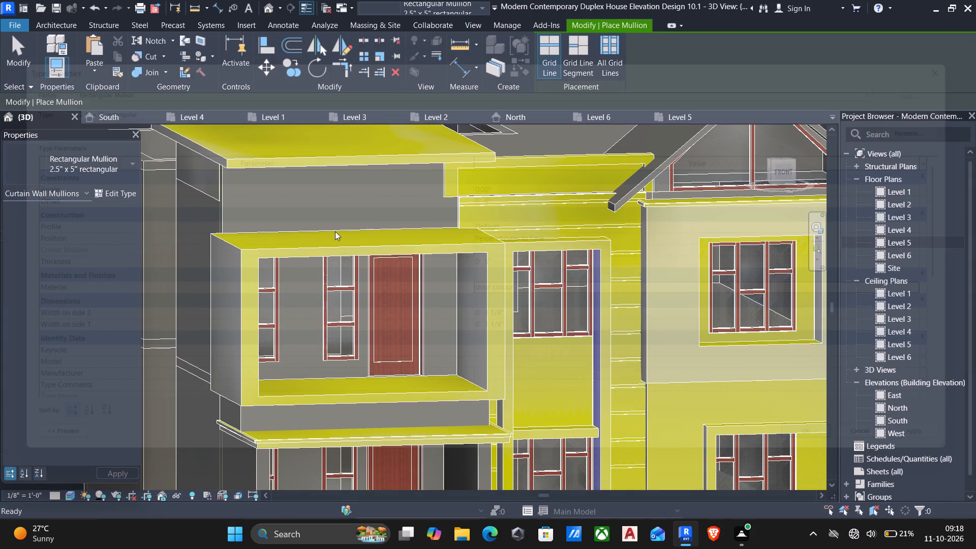
{"action": "scroll", "coordinate": [340, 245], "scroll_direction": "down", "scroll_amount": 3}
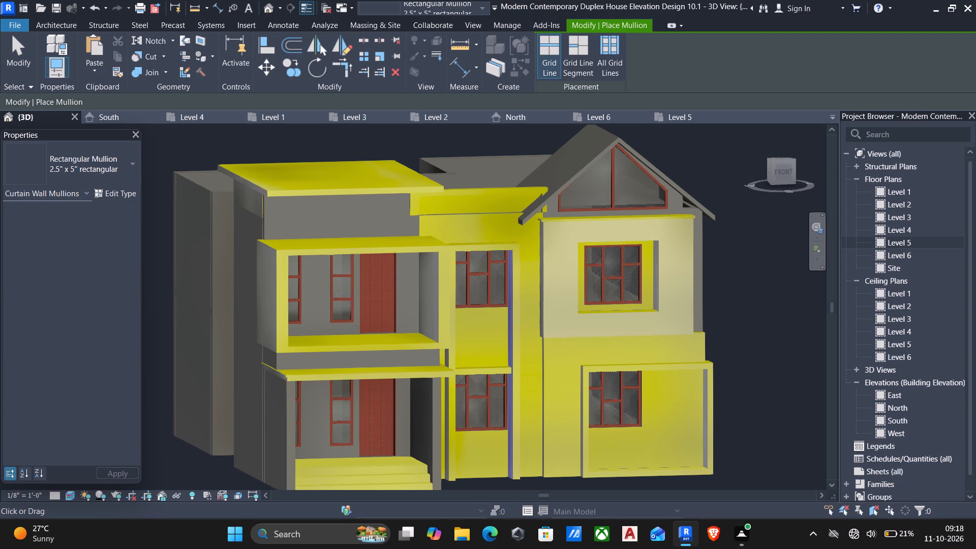
{"action": "key", "text": "Escape"}
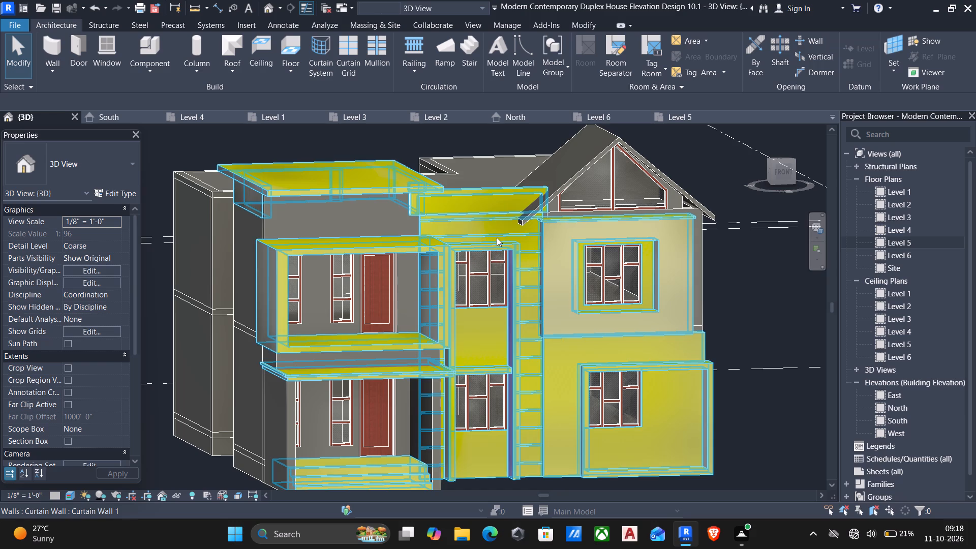
Set the structure layer material of the 9" basic wall type to Laminate, Ivory, Matte and apply the type changes.
{"action": "key", "text": "w"}
{"action": "key", "text": "a"}
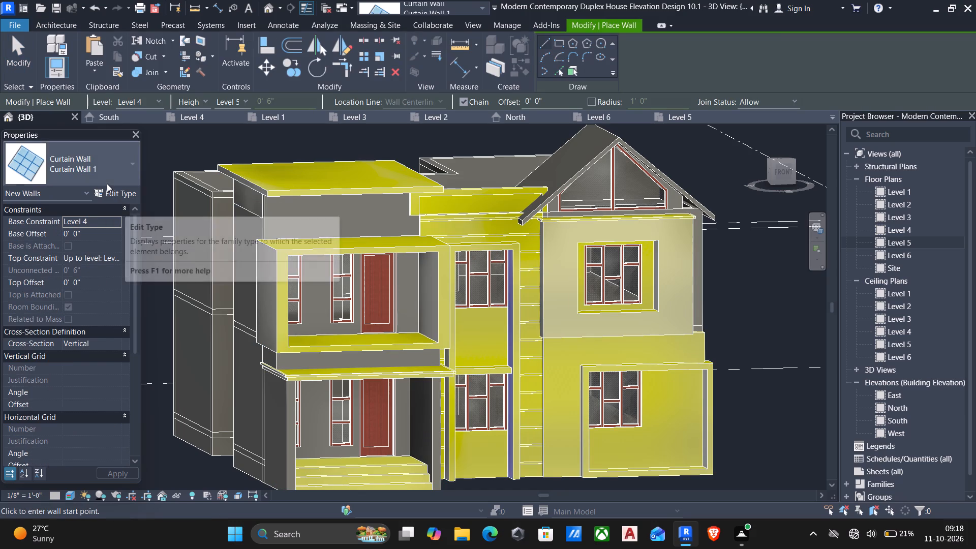
{"action": "left_click", "coordinate": [103, 173]}
{"action": "scroll", "coordinate": [103, 293], "scroll_direction": "up", "scroll_amount": 5}
{"action": "scroll", "coordinate": [90, 253], "scroll_direction": "up", "scroll_amount": 10}
{"action": "left_click", "coordinate": [106, 174]}
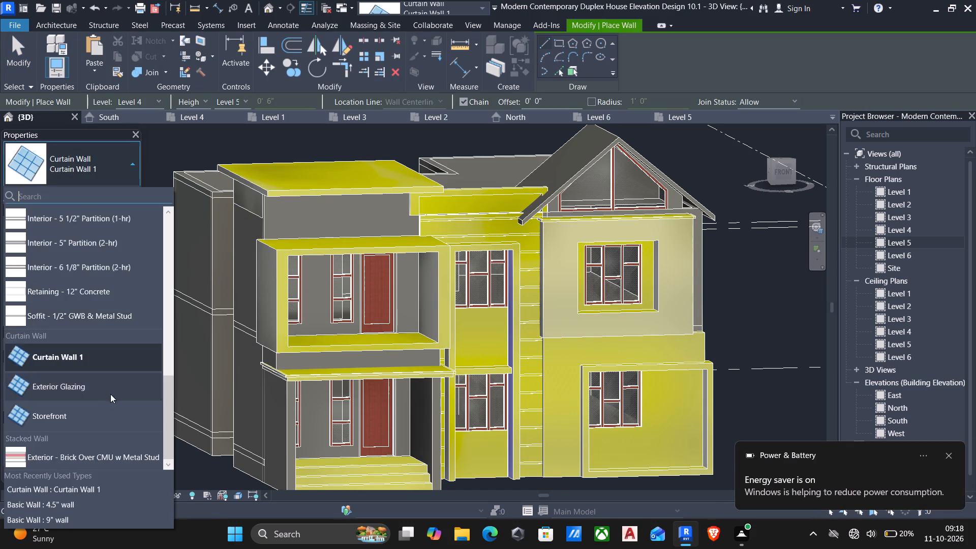
{"action": "scroll", "coordinate": [105, 403], "scroll_direction": "up", "scroll_amount": 16}
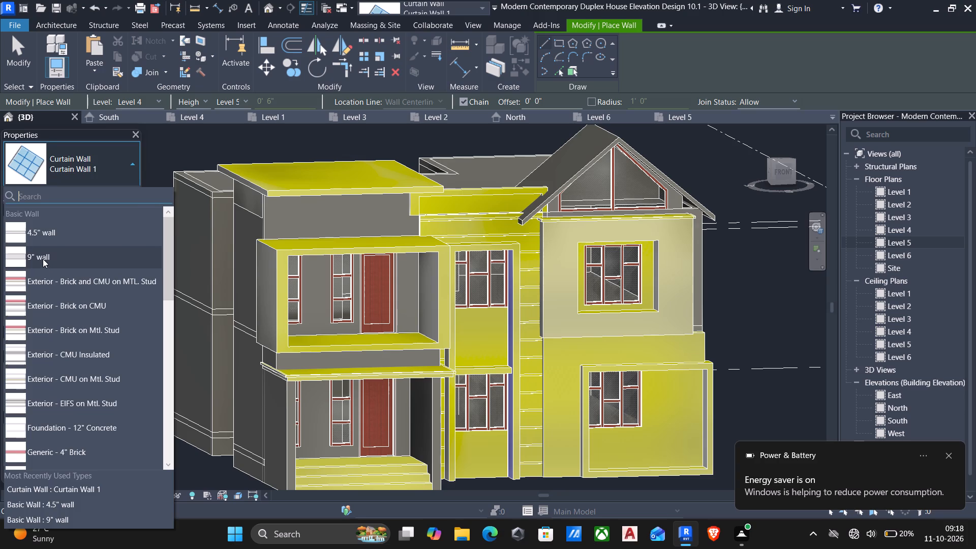
{"action": "left_click", "coordinate": [43, 259]}
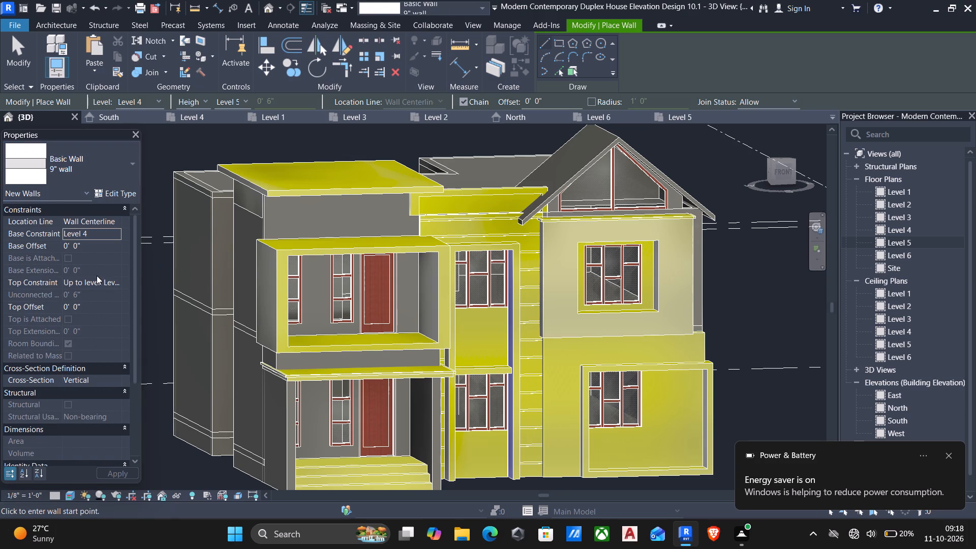
{"action": "scroll", "coordinate": [116, 239], "scroll_direction": "up", "scroll_amount": 1}
{"action": "left_click", "coordinate": [117, 193]}
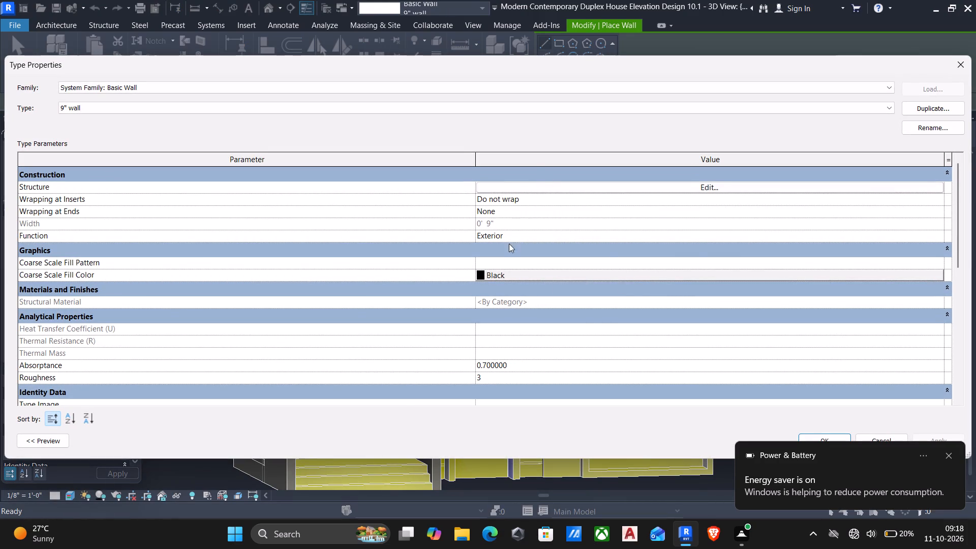
{"action": "left_click", "coordinate": [701, 187]}
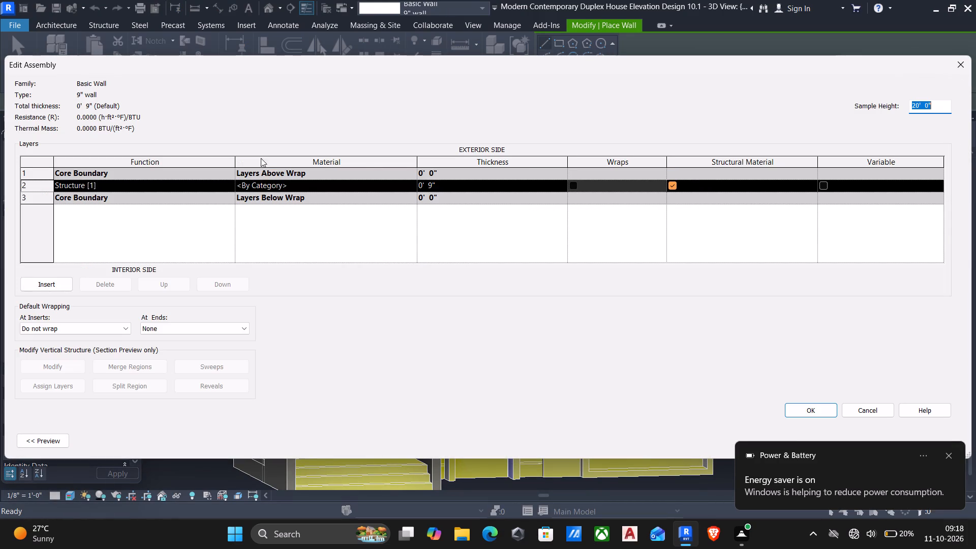
{"action": "left_click", "coordinate": [414, 185]}
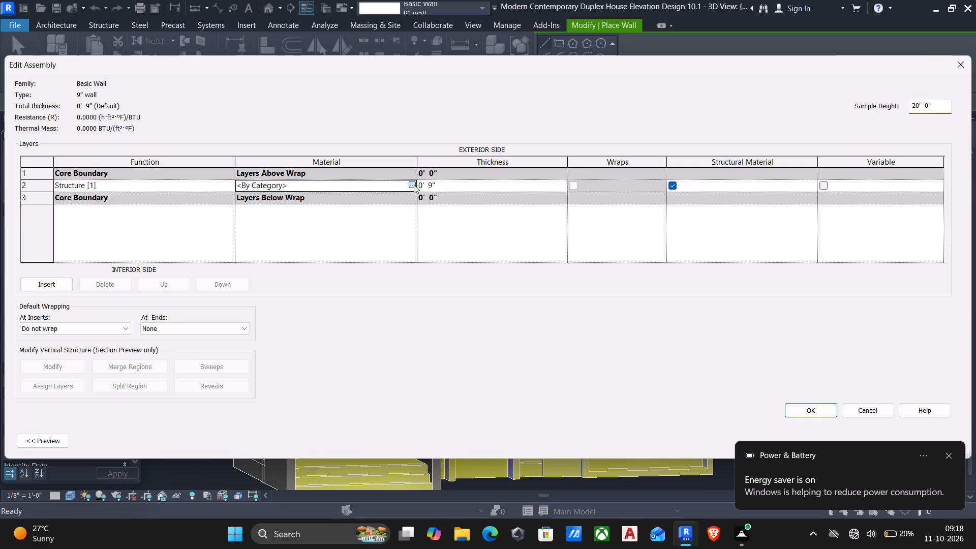
{"action": "scroll", "coordinate": [89, 229], "scroll_direction": "down", "scroll_amount": 1}
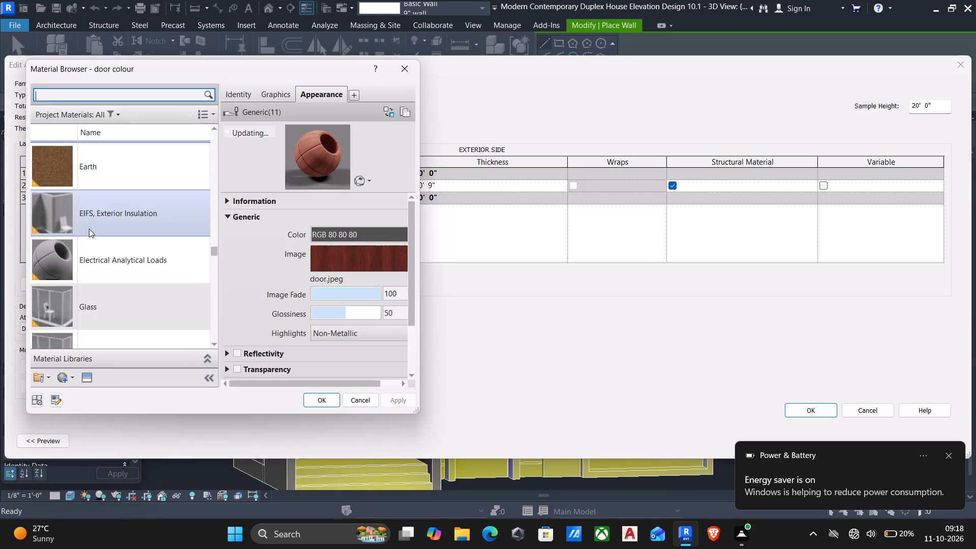
{"action": "scroll", "coordinate": [89, 229], "scroll_direction": "down", "scroll_amount": 2}
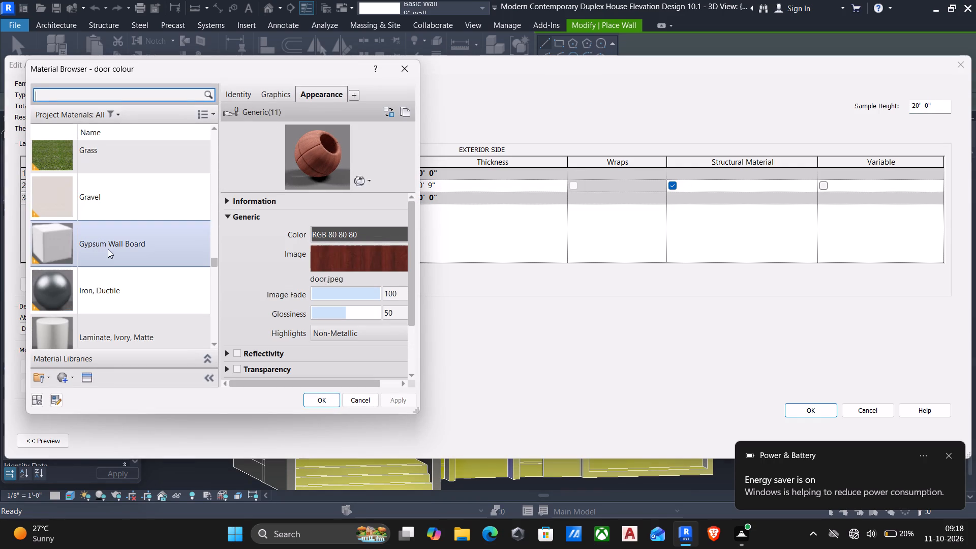
{"action": "left_click", "coordinate": [128, 325]}
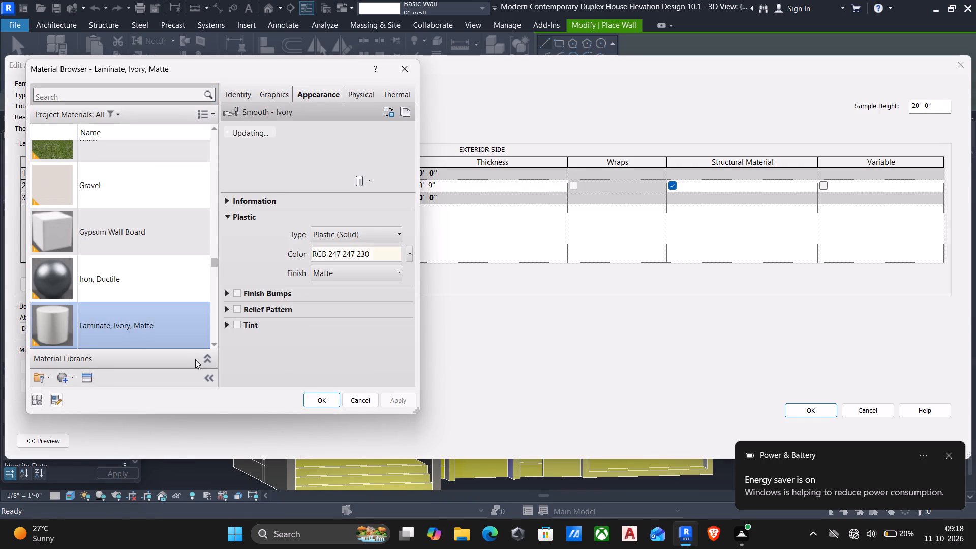
{"action": "left_click", "coordinate": [326, 399]}
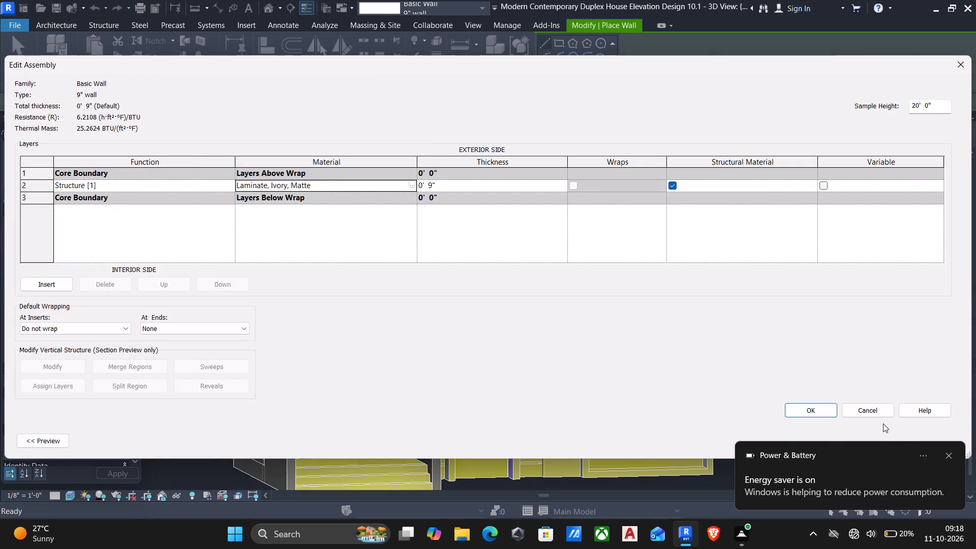
{"action": "left_click", "coordinate": [796, 402]}
{"action": "left_click", "coordinate": [802, 407]}
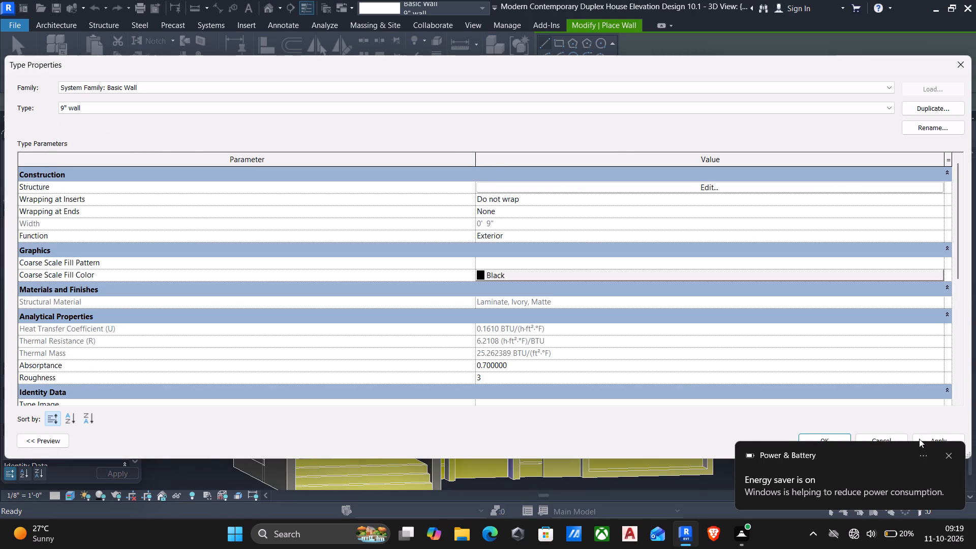
{"action": "left_click", "coordinate": [951, 451]}
{"action": "left_click", "coordinate": [937, 439]}
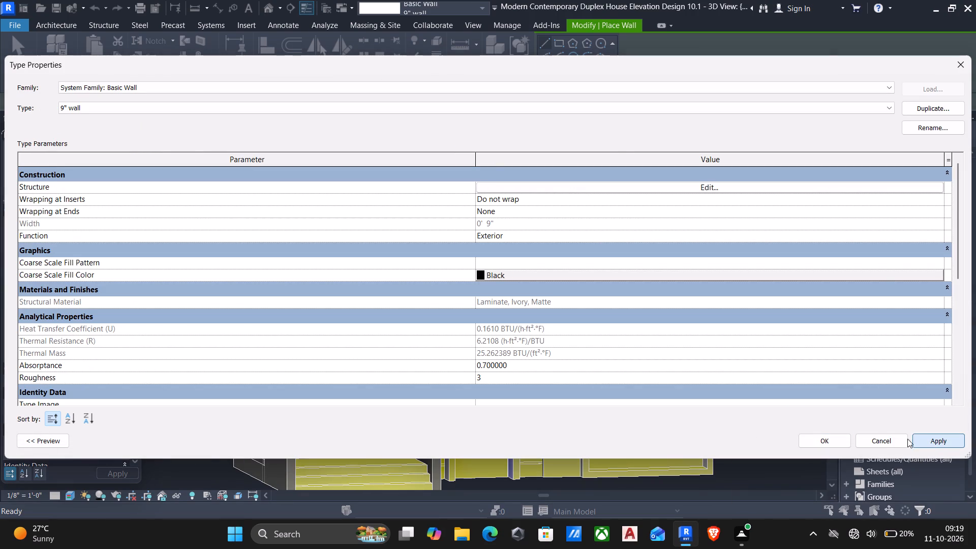
{"action": "left_click", "coordinate": [817, 436]}
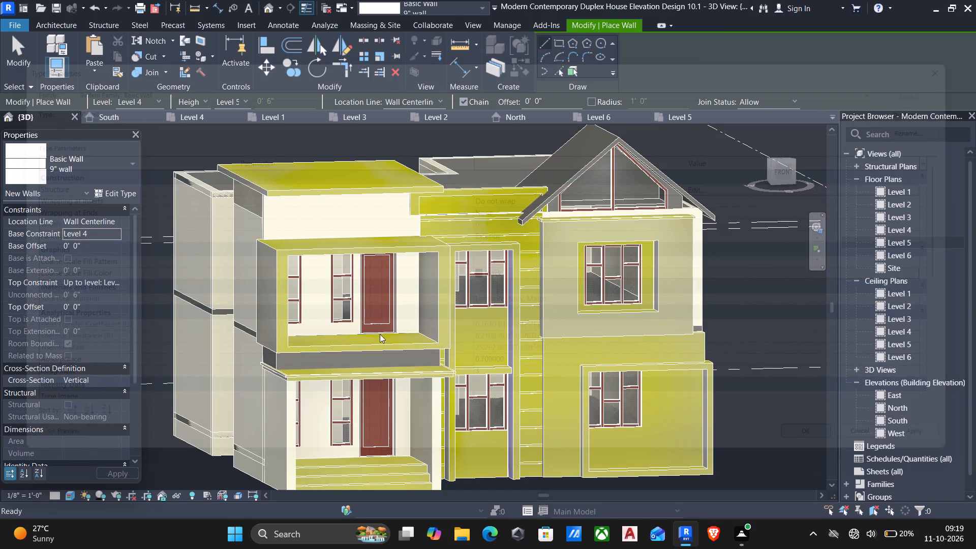
Set the structure layer material of the 4.5" basic wall type to Laminate, Ivory, Matte and apply the type changes.
{"action": "middle_click_drag", "start_coordinate": [372, 376], "coordinate": [432, 331]}
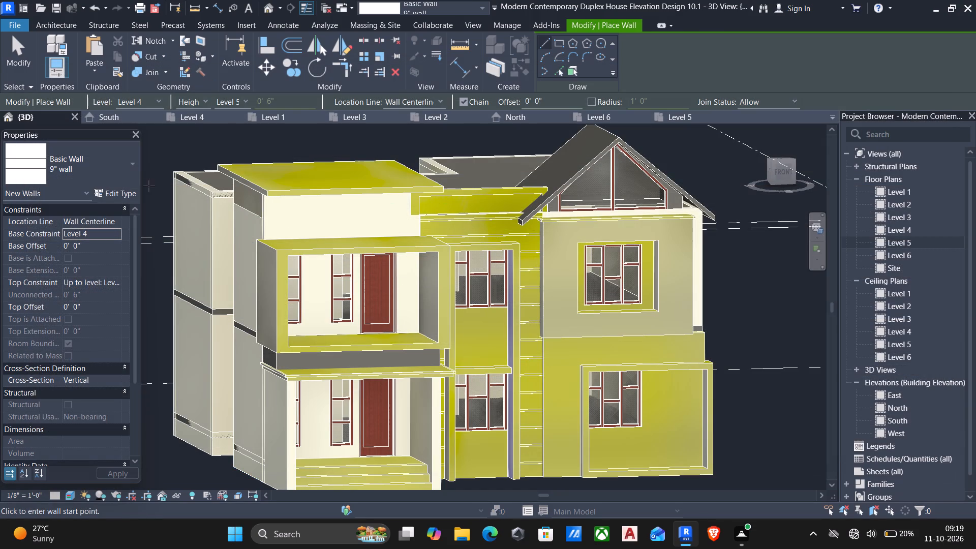
{"action": "left_click", "coordinate": [100, 173]}
{"action": "scroll", "coordinate": [66, 260], "scroll_direction": "up", "scroll_amount": 5}
{"action": "left_click", "coordinate": [56, 234]}
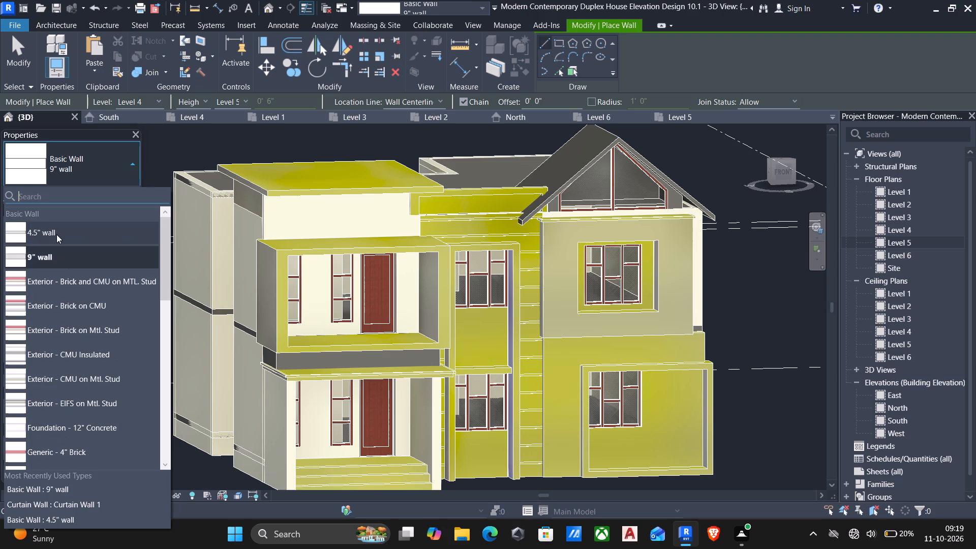
{"action": "left_click", "coordinate": [121, 190]}
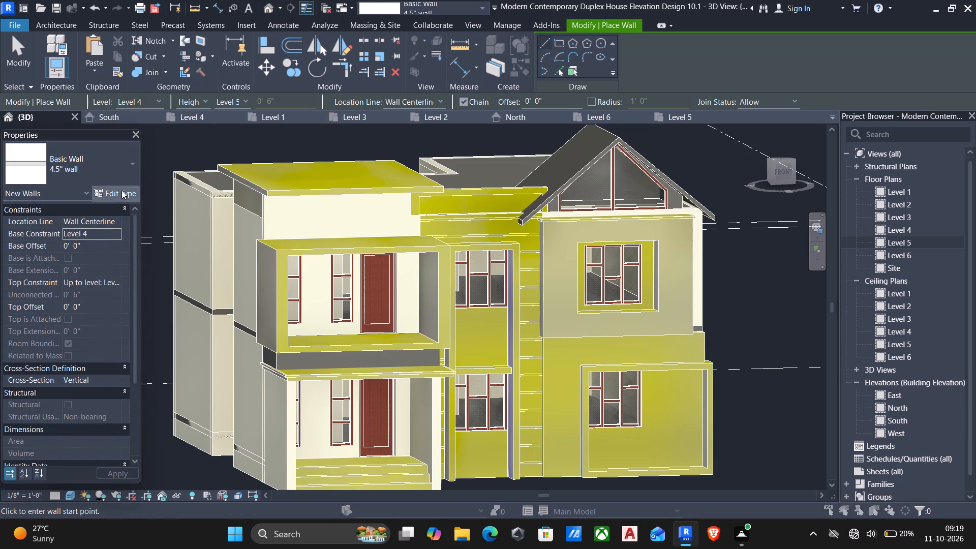
{"action": "left_click", "coordinate": [703, 185]}
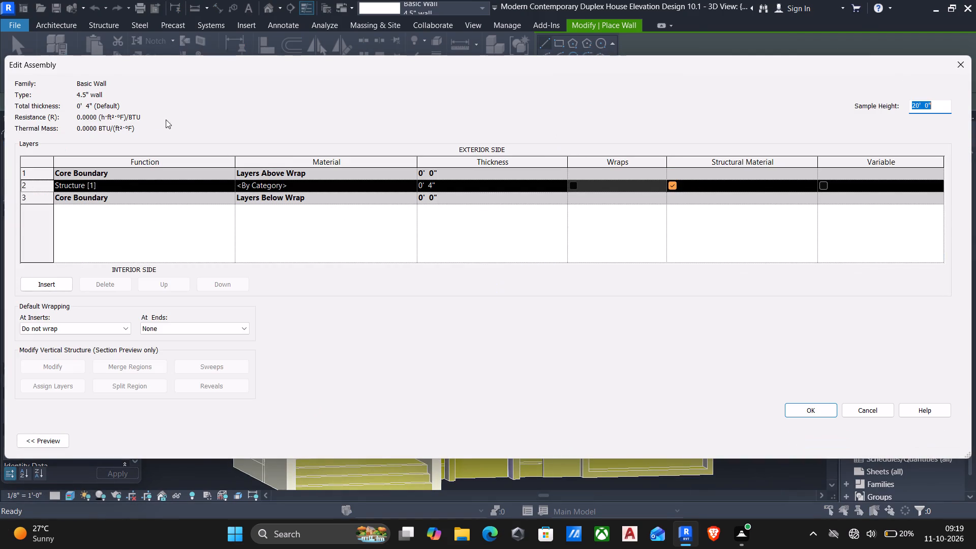
{"action": "left_click", "coordinate": [410, 186]}
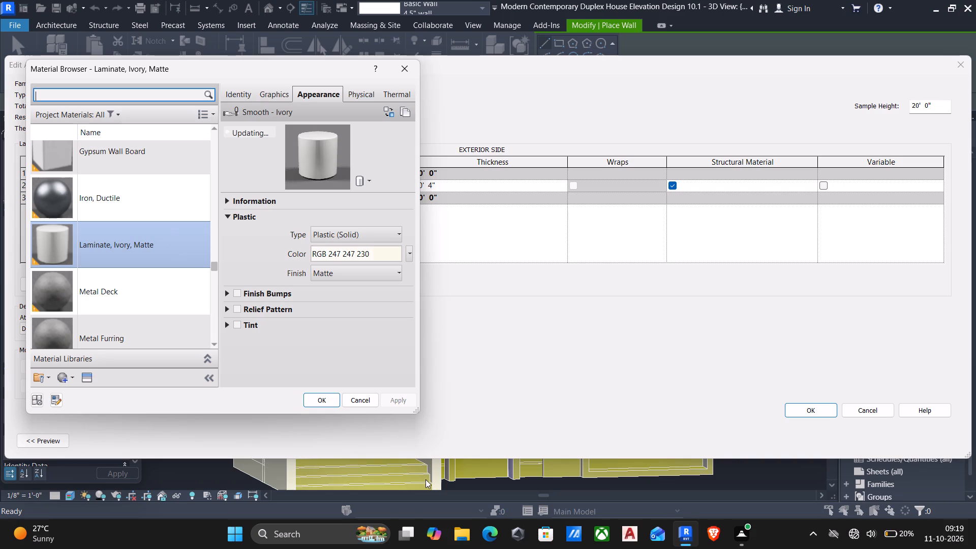
{"action": "left_click", "coordinate": [319, 401]}
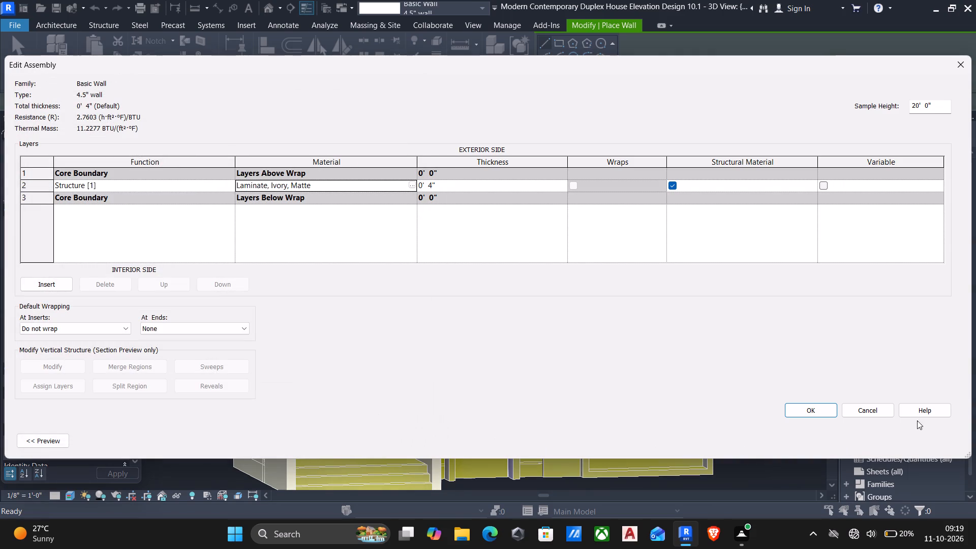
{"action": "left_click", "coordinate": [806, 411]}
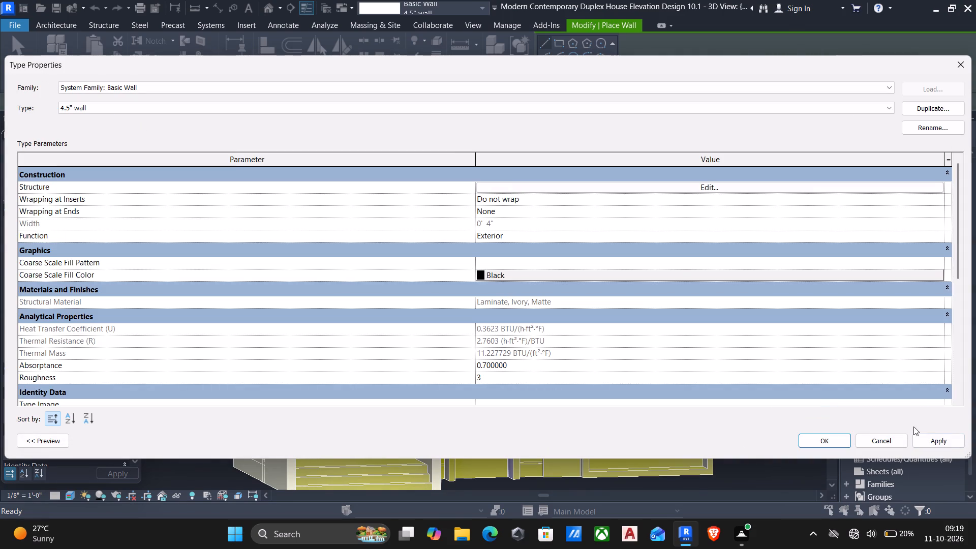
{"action": "left_click", "coordinate": [932, 439]}
{"action": "left_click", "coordinate": [822, 439]}
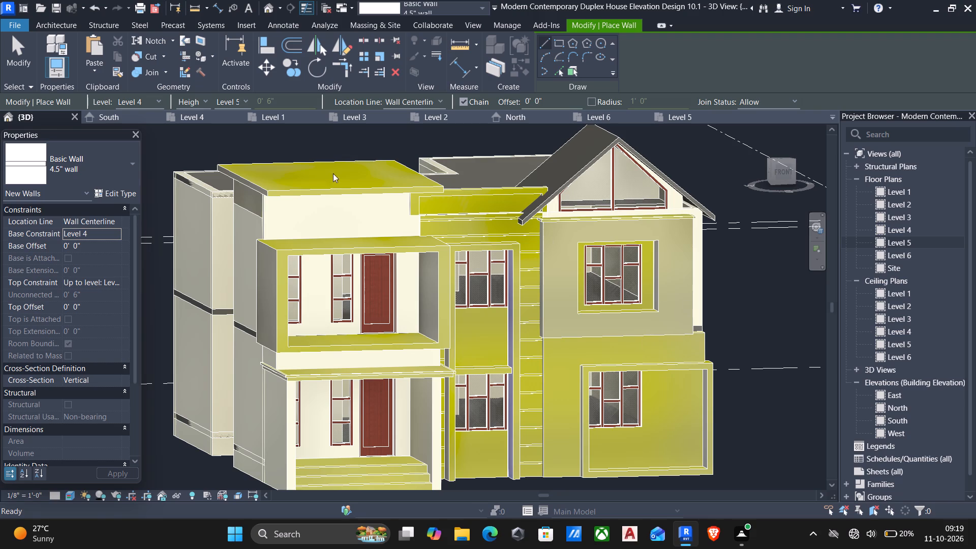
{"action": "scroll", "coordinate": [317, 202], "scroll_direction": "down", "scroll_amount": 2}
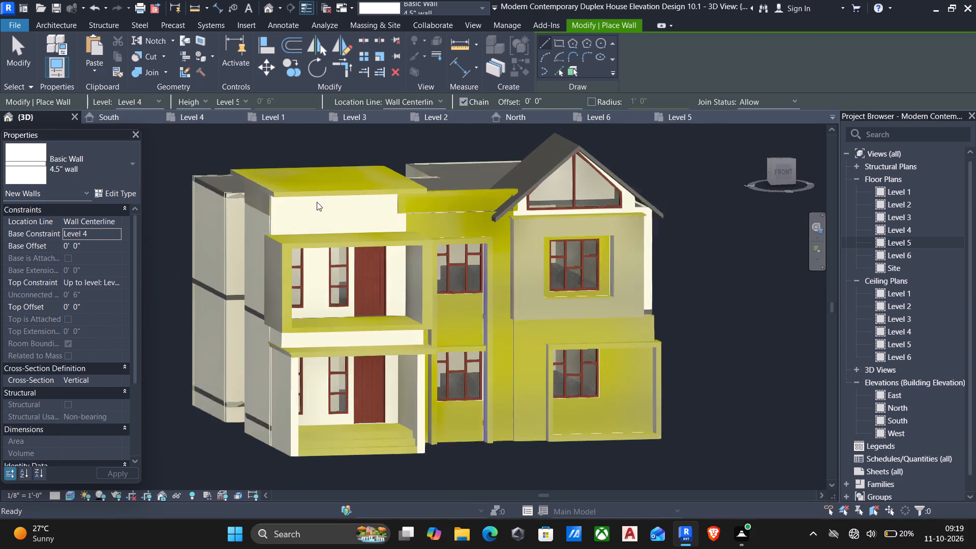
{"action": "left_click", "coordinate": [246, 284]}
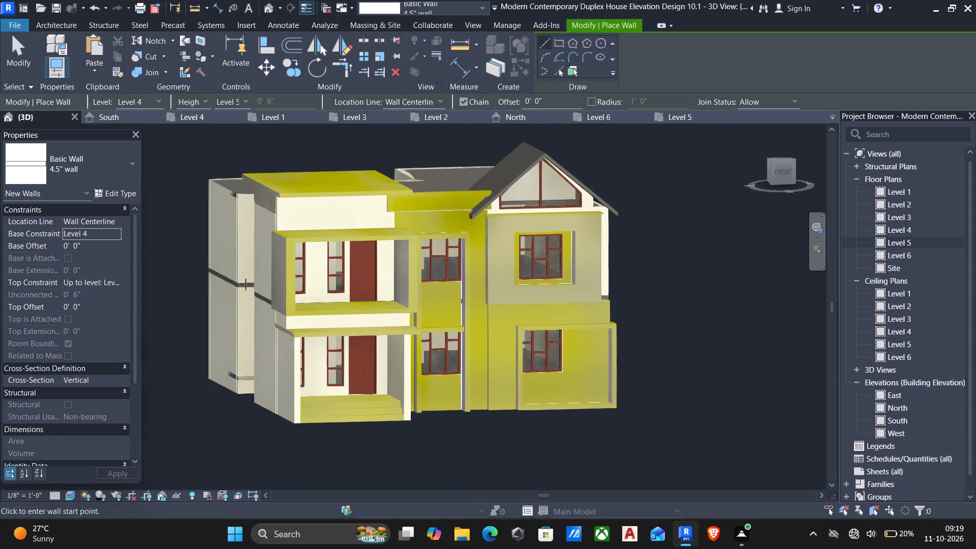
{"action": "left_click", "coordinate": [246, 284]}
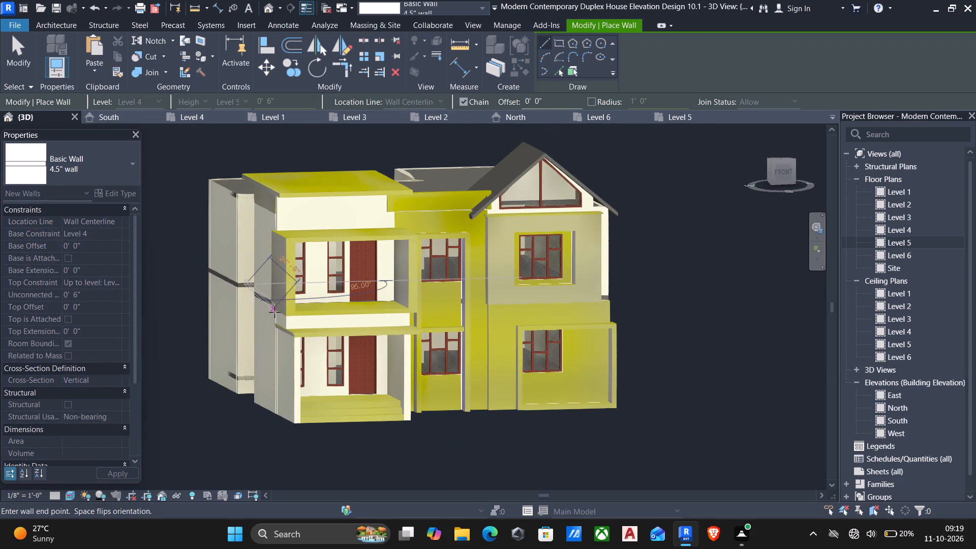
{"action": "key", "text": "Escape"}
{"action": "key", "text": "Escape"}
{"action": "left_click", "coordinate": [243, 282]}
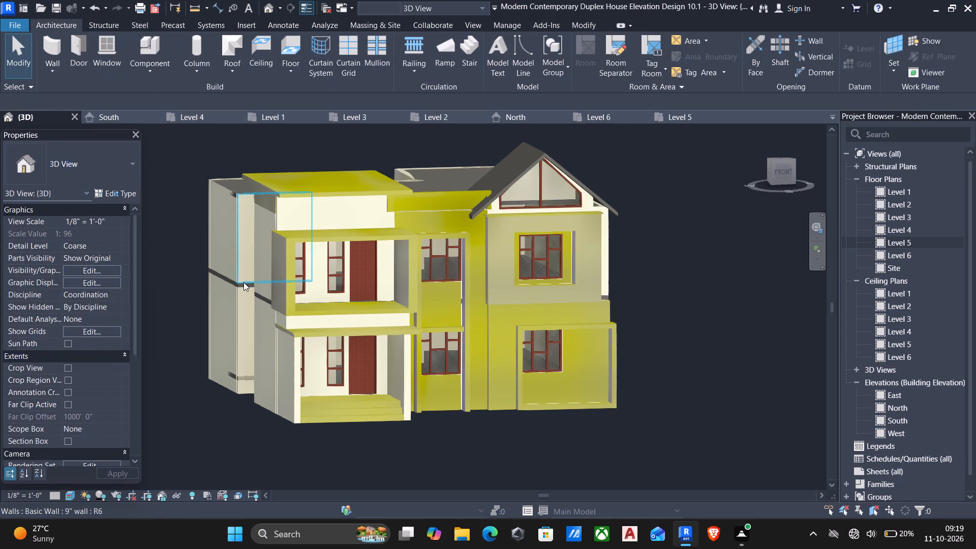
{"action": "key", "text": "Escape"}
Set the structure layer material of the 6" floor type to Laminate, Ivory, Matte, using the Level 3 floor slab, and apply it.
{"action": "left_click", "coordinate": [241, 284]}
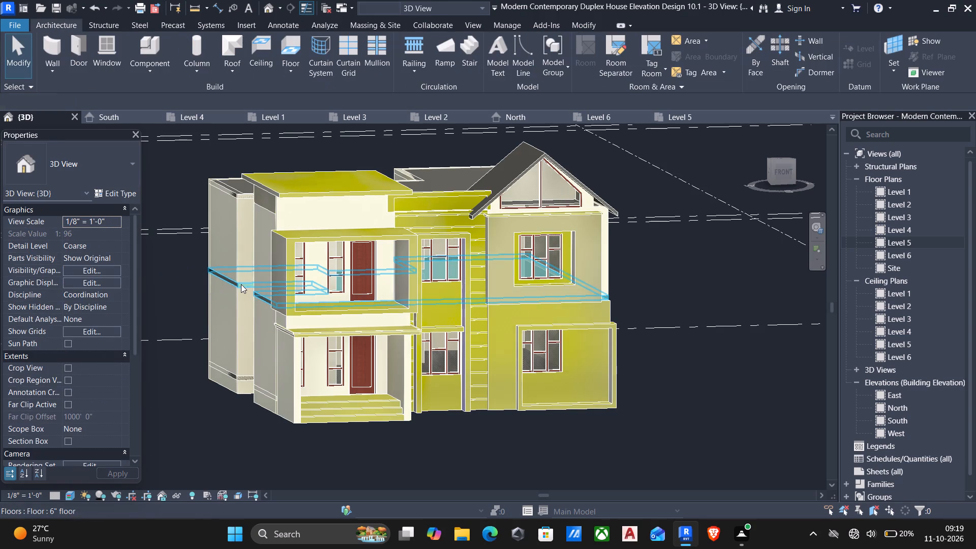
{"action": "left_click", "coordinate": [108, 195]}
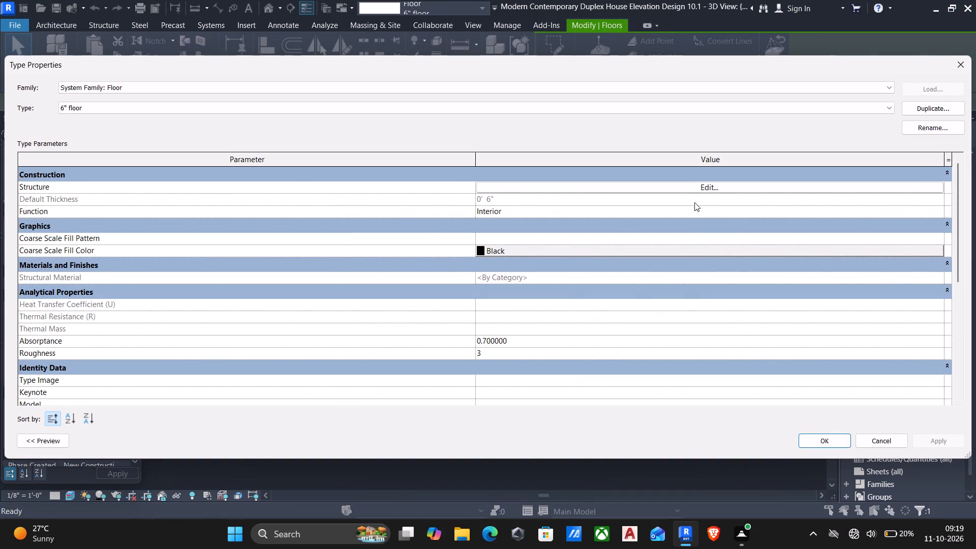
{"action": "left_click", "coordinate": [702, 184]}
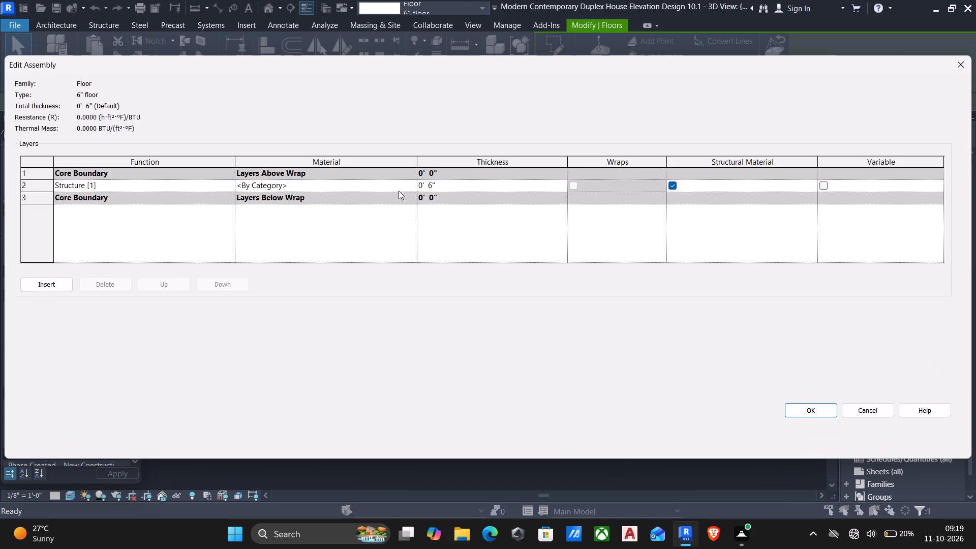
{"action": "left_click", "coordinate": [413, 187]}
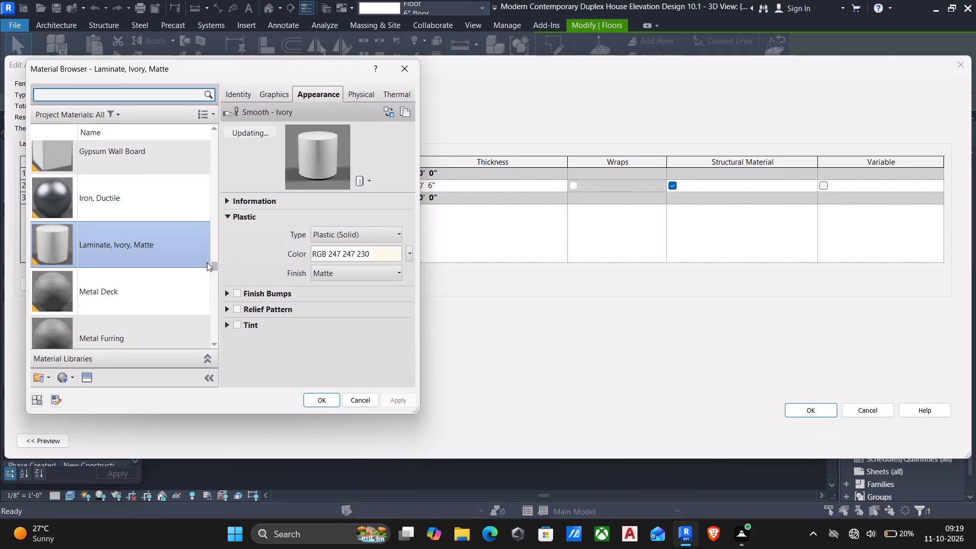
{"action": "left_click", "coordinate": [315, 404]}
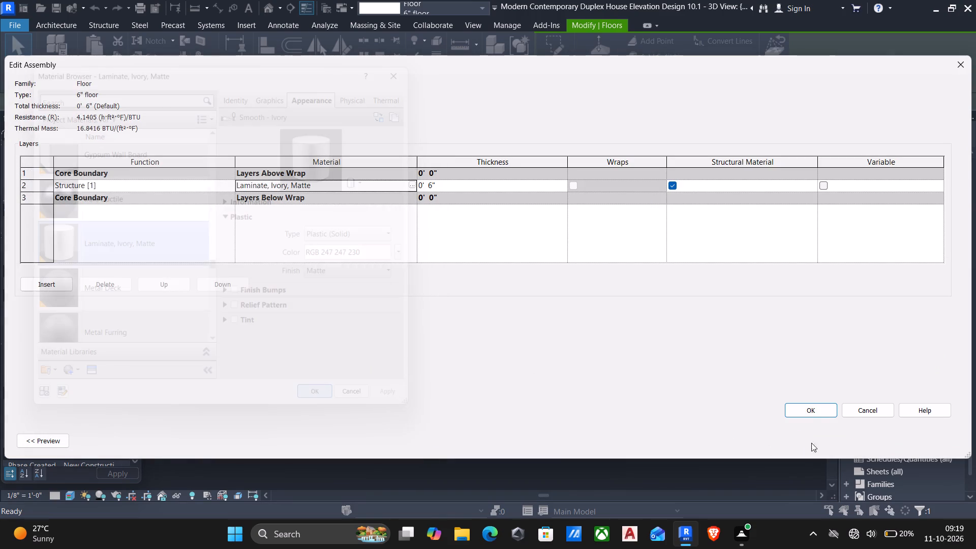
{"action": "left_click", "coordinate": [813, 409]}
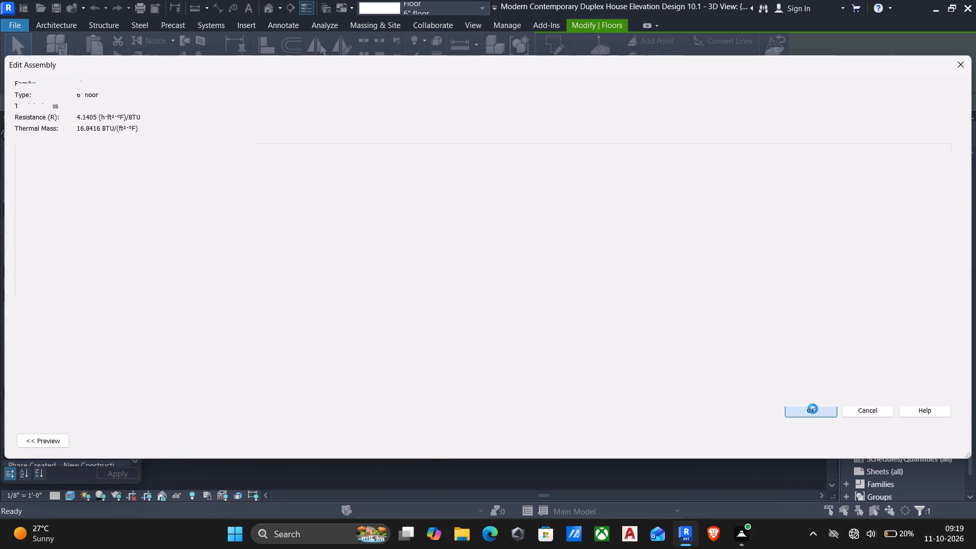
{"action": "left_click", "coordinate": [942, 443]}
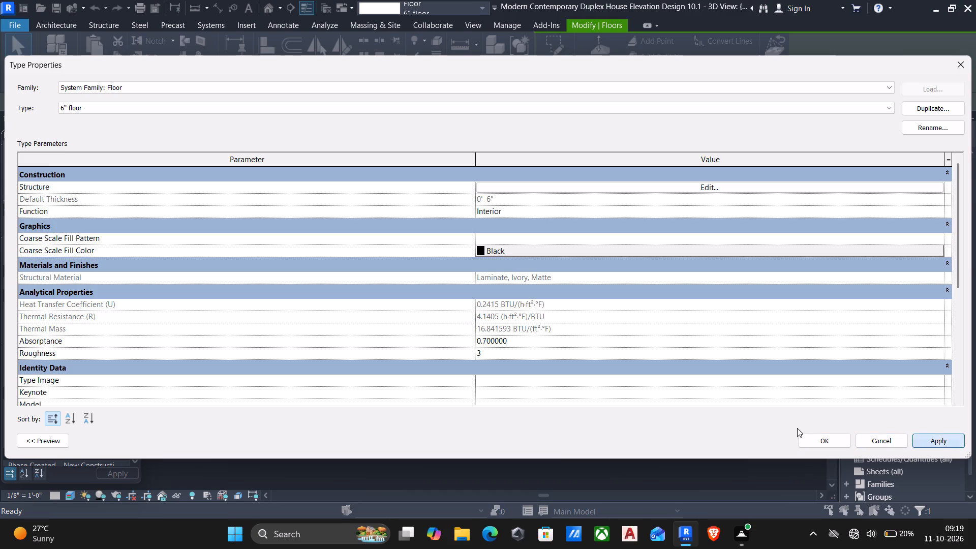
{"action": "left_click", "coordinate": [834, 438]}
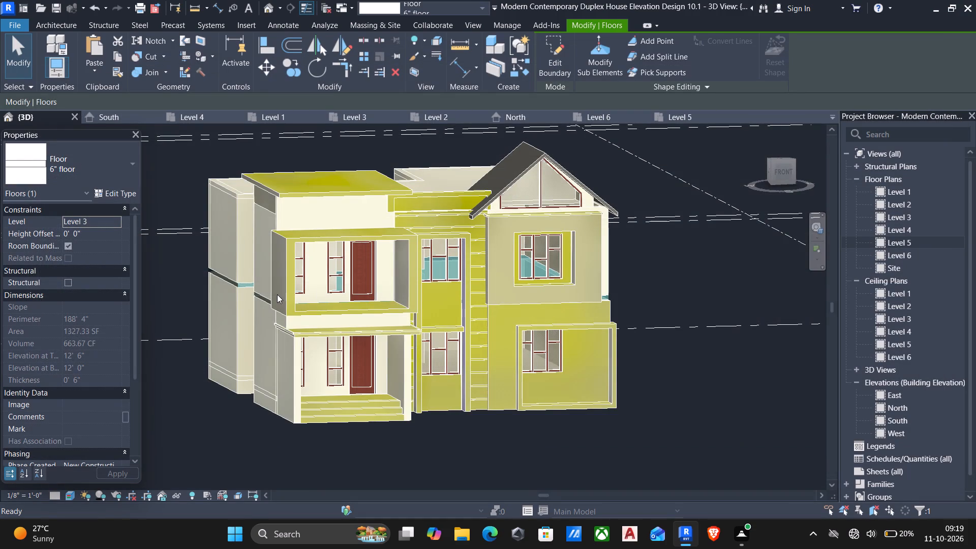
{"action": "key", "text": "Escape"}
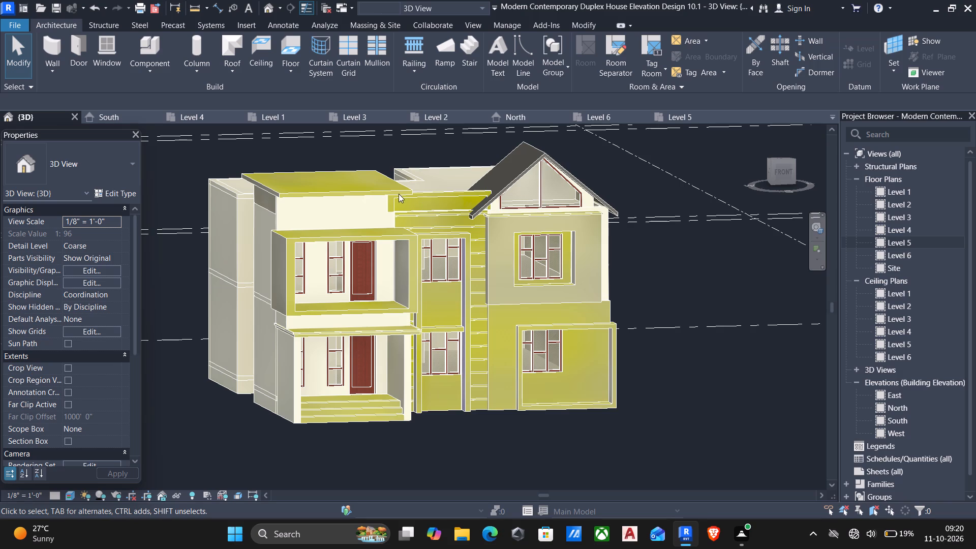
Edit the facade generic model in place and set the flat roof slab extrusion's material to door colour.
{"action": "left_click", "coordinate": [361, 192]}
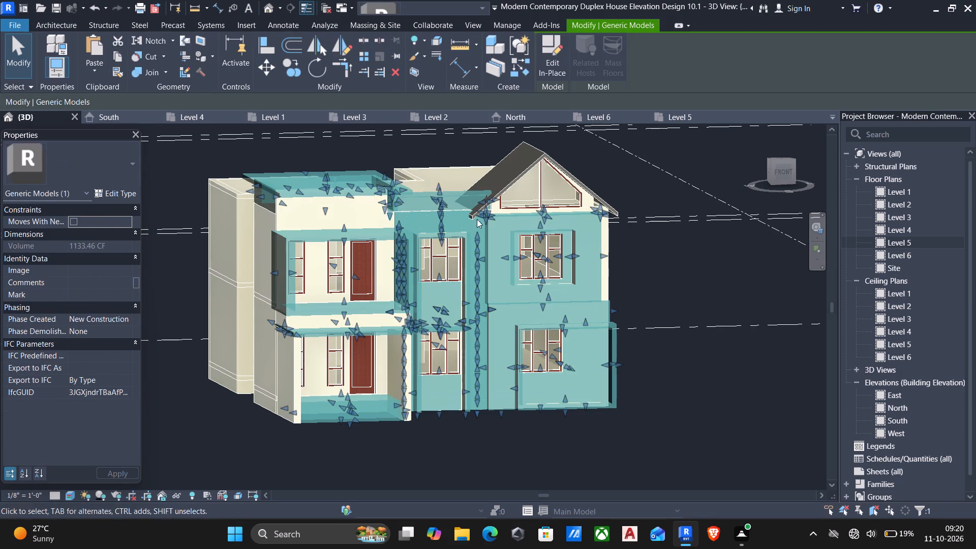
{"action": "left_click", "coordinate": [545, 64]}
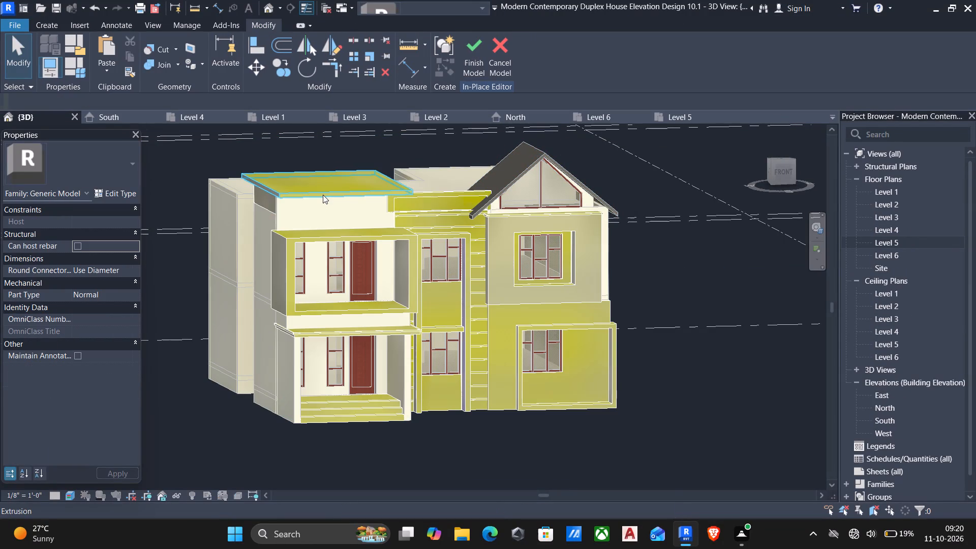
{"action": "left_click", "coordinate": [323, 195]}
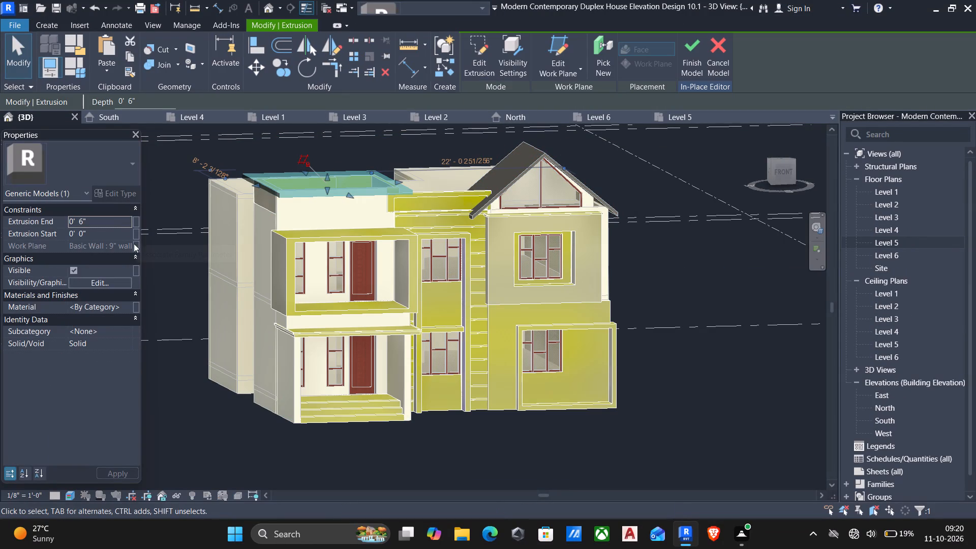
{"action": "left_click", "coordinate": [126, 310]}
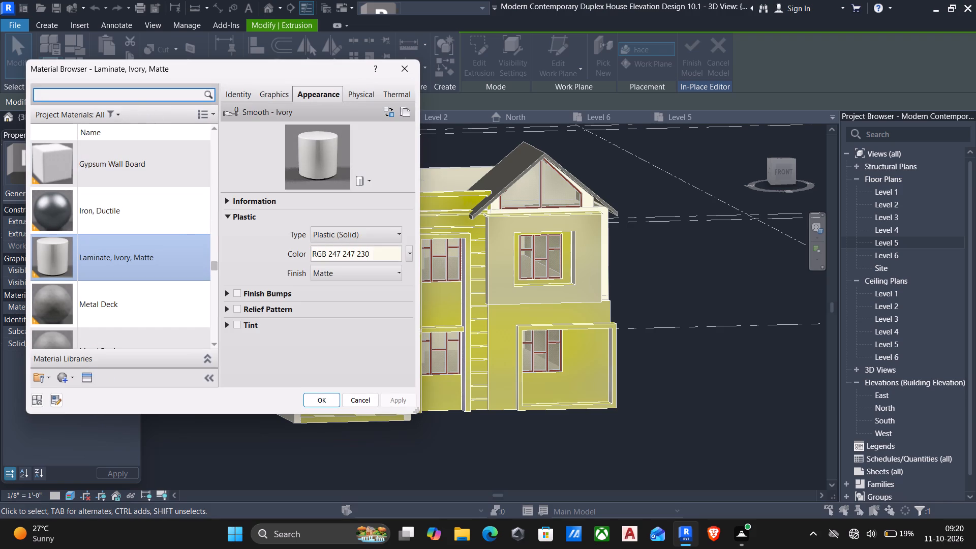
{"action": "left_click", "coordinate": [137, 100]}
{"action": "type", "text": "door"}
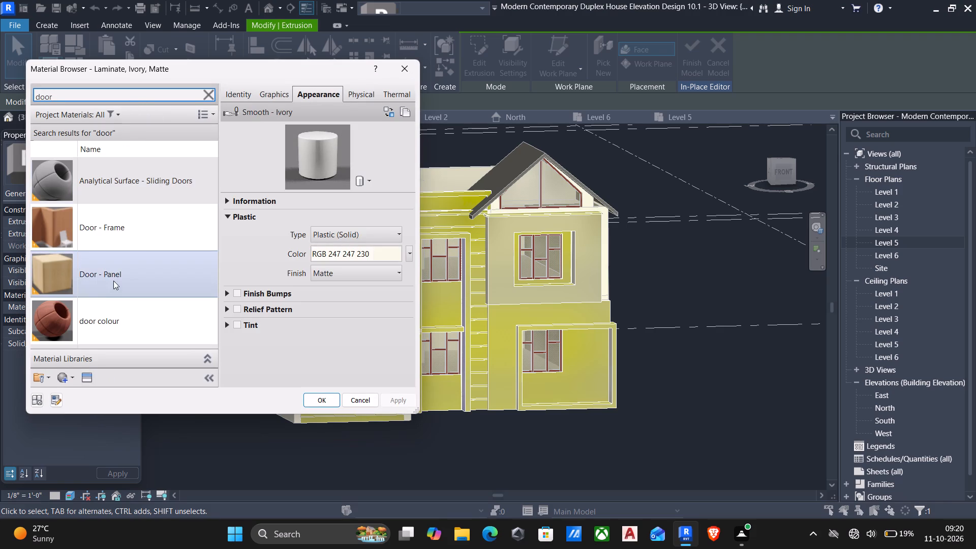
{"action": "left_click", "coordinate": [109, 313]}
{"action": "left_click", "coordinate": [339, 399]}
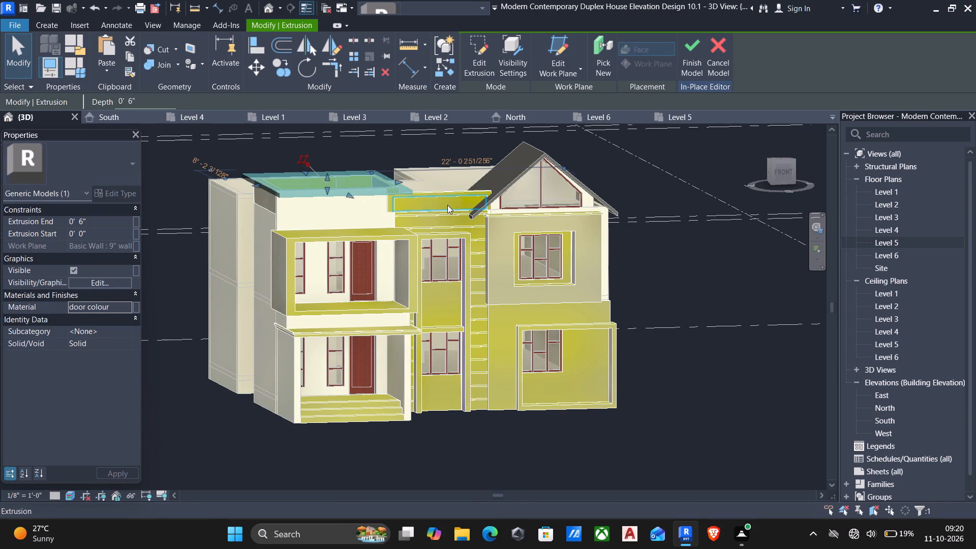
Set the material of the horizontal extrusion band between the flat roof and the gable roof to door colour.
{"action": "left_click", "coordinate": [447, 205]}
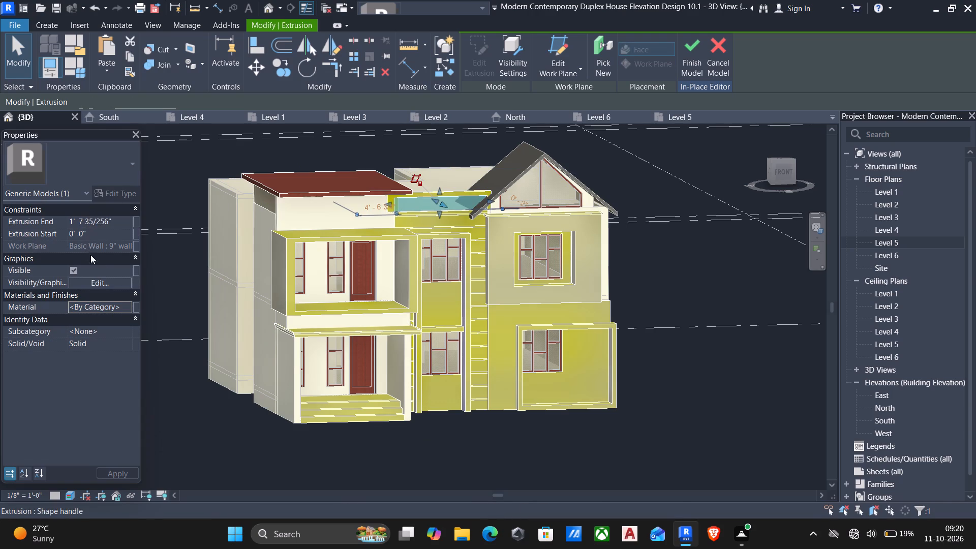
{"action": "left_click", "coordinate": [125, 306]}
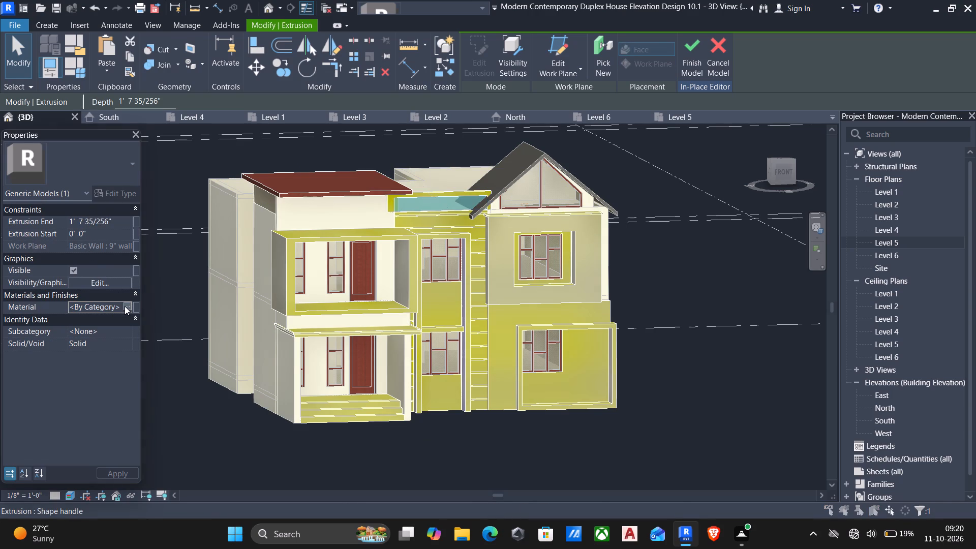
{"action": "left_click", "coordinate": [118, 243]}
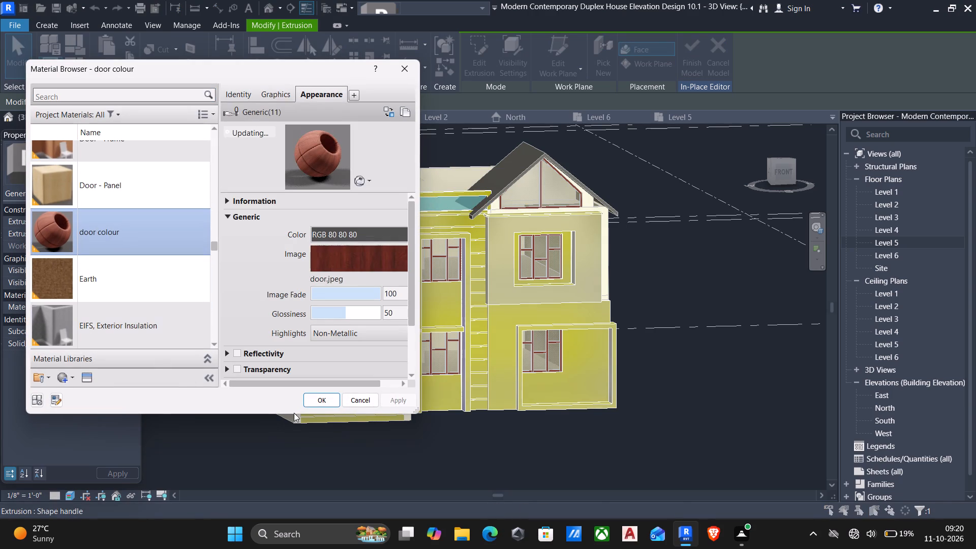
{"action": "left_click", "coordinate": [330, 402]}
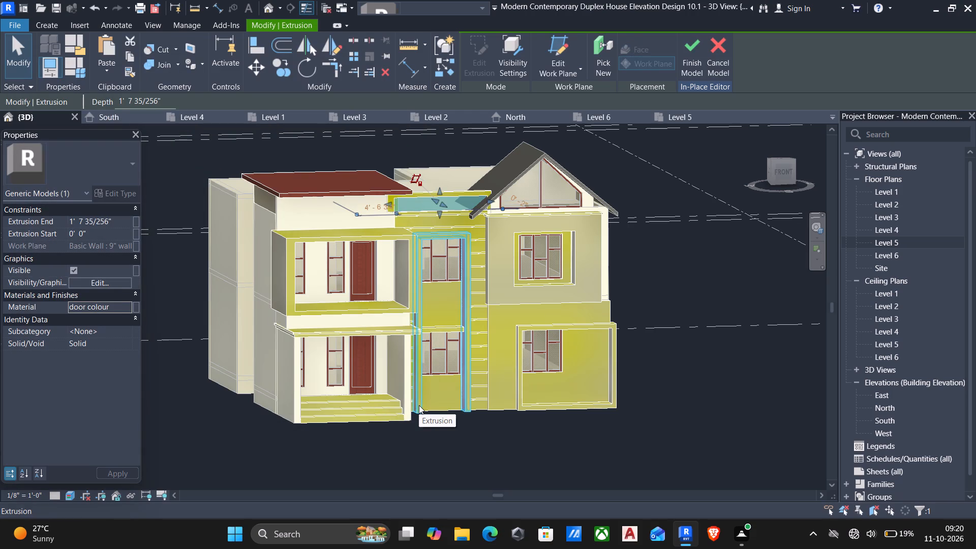
{"action": "key", "text": "Escape"}
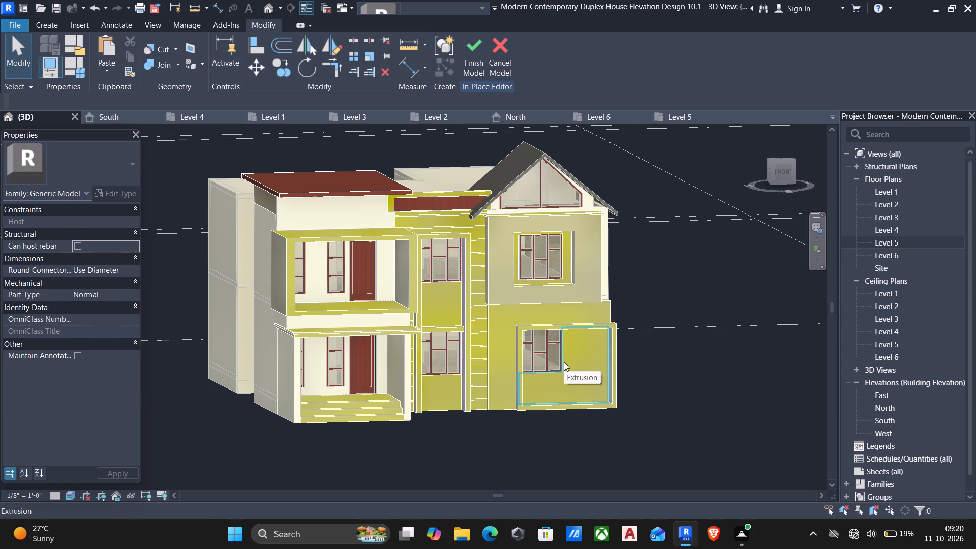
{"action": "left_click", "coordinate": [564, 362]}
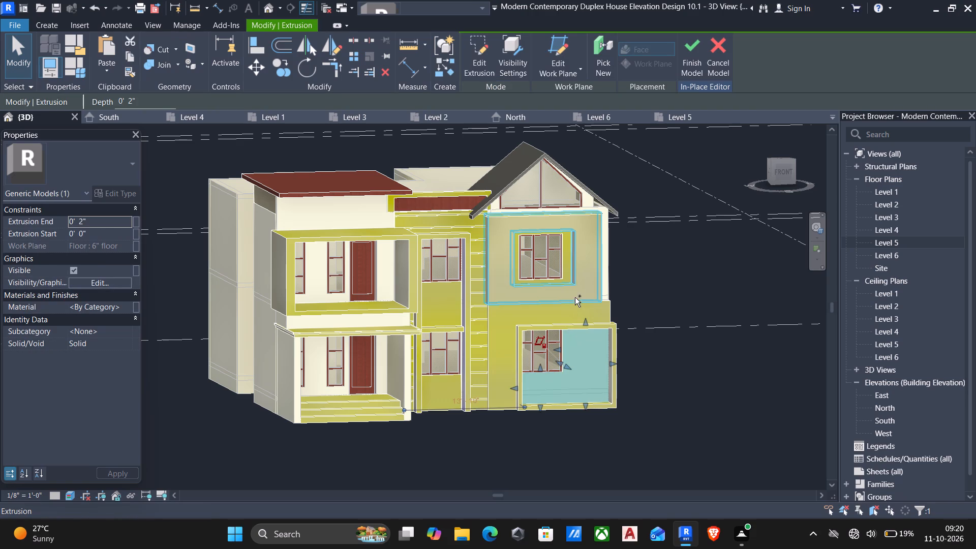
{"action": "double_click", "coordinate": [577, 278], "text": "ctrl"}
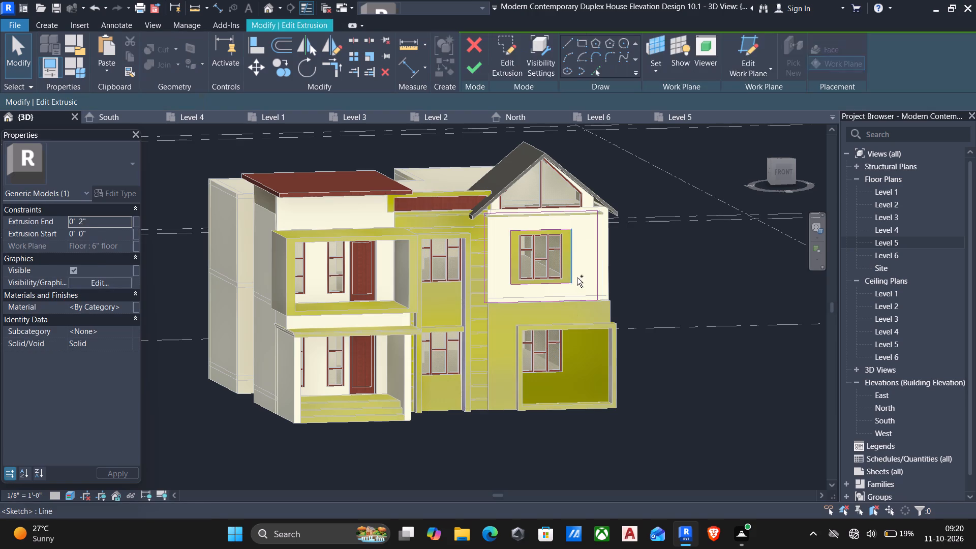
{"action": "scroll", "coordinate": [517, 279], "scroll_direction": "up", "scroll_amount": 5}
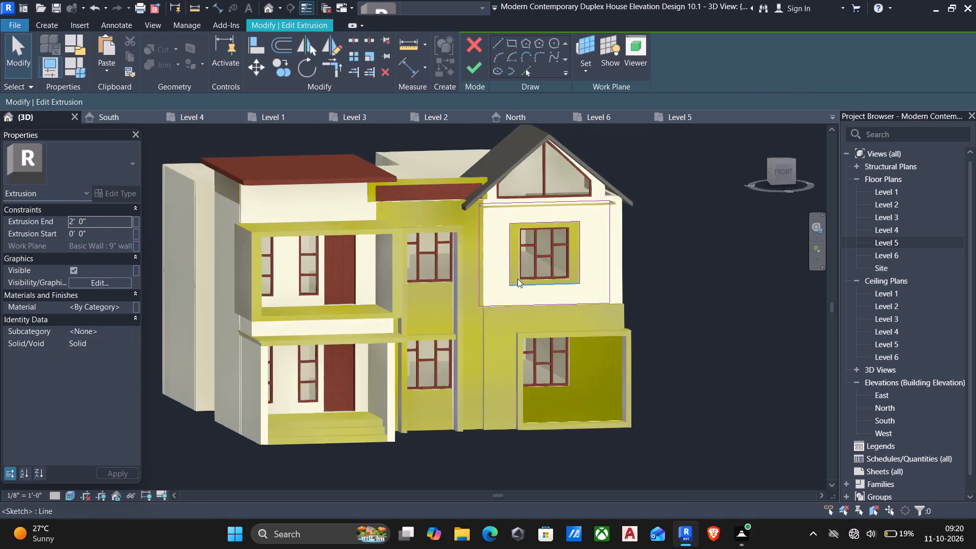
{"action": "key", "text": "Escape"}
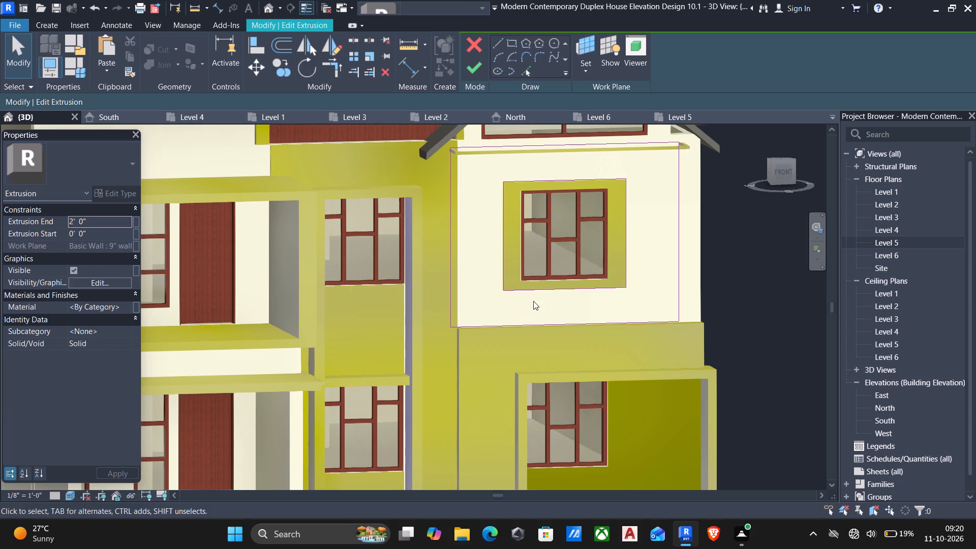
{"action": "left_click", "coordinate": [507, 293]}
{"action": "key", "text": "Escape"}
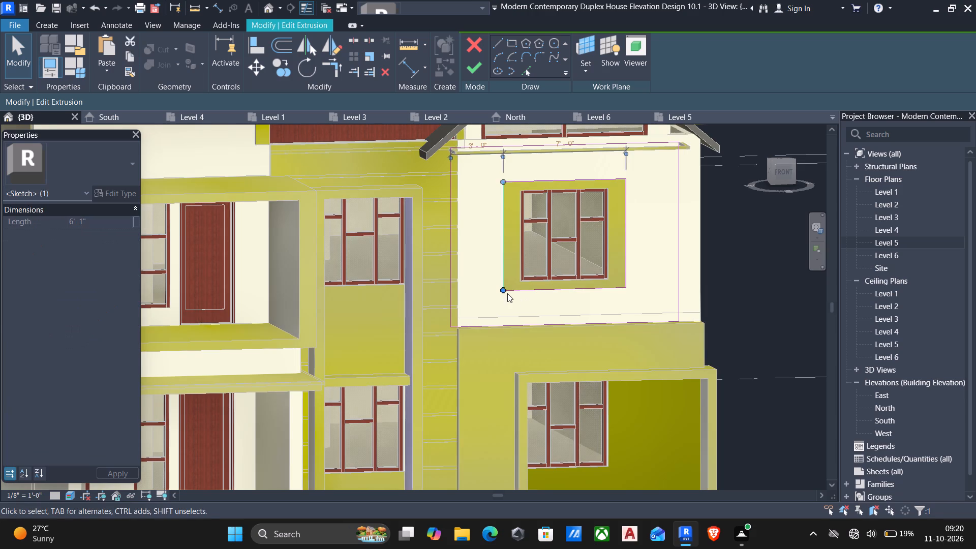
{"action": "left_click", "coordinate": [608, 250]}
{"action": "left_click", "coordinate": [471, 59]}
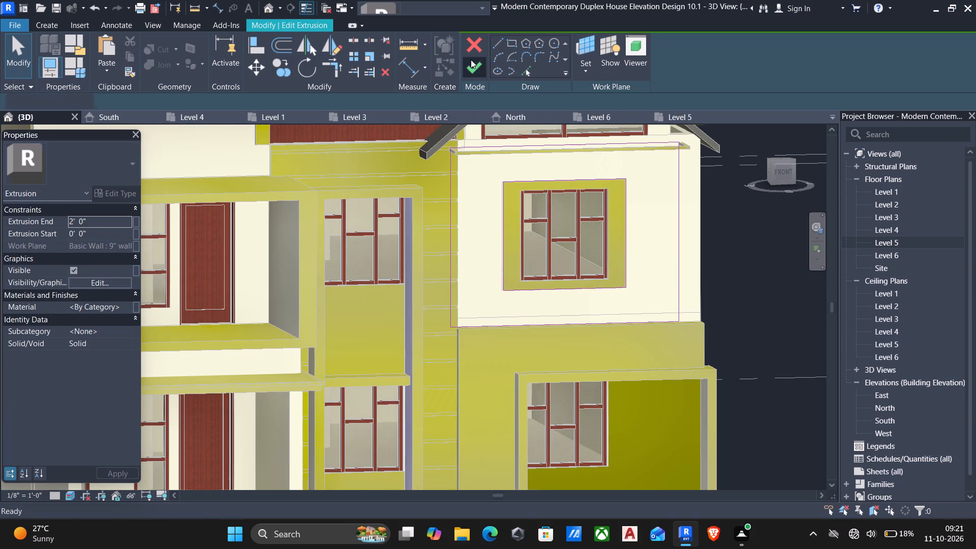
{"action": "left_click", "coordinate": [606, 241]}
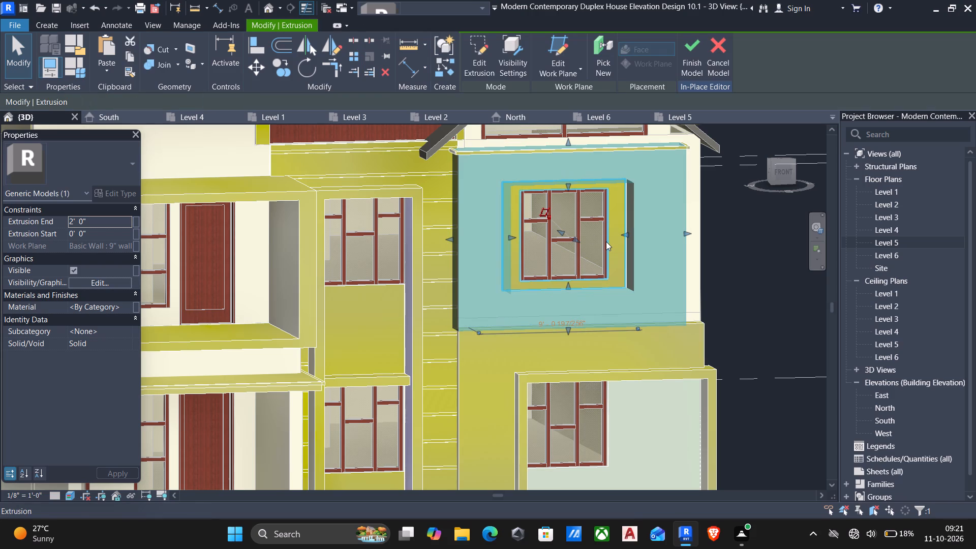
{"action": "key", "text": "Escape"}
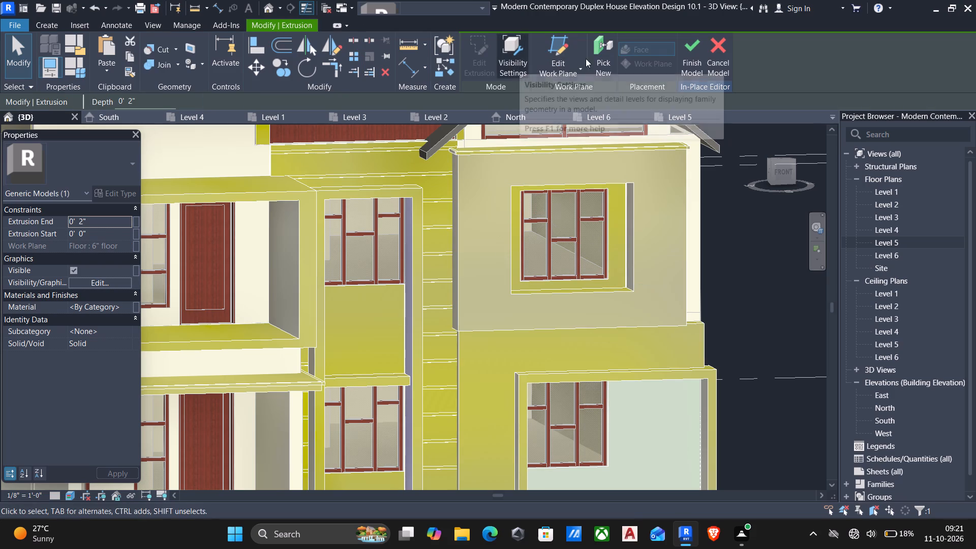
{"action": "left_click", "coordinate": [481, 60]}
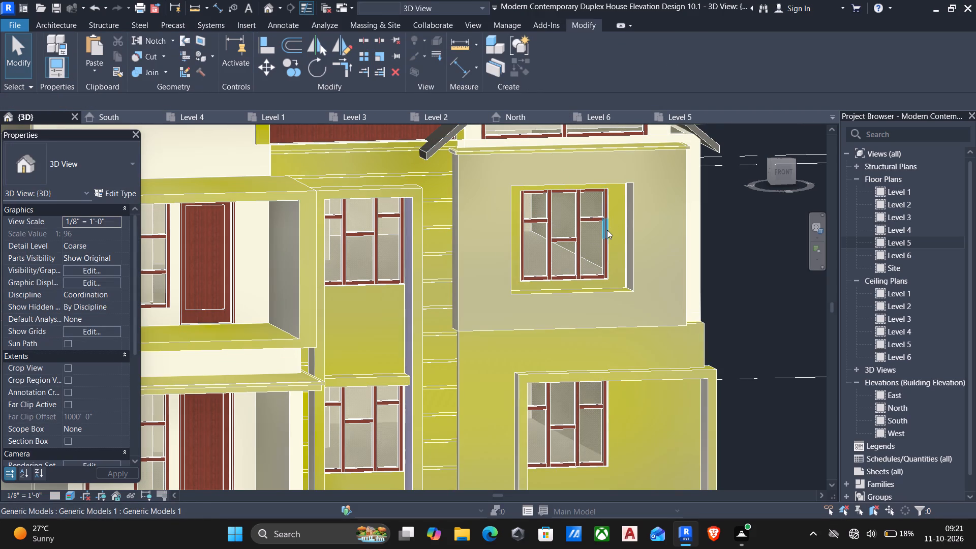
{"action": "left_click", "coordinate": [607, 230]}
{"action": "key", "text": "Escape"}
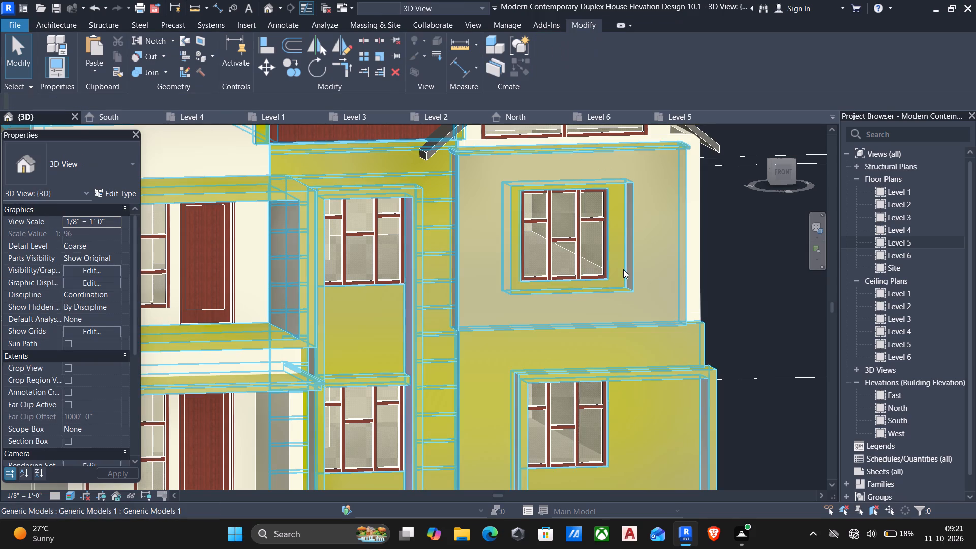
In the in-place facade model, create a material named window brick for the two panels around the upper and ground-floor windows below the gable.
{"action": "left_click", "coordinate": [620, 290]}
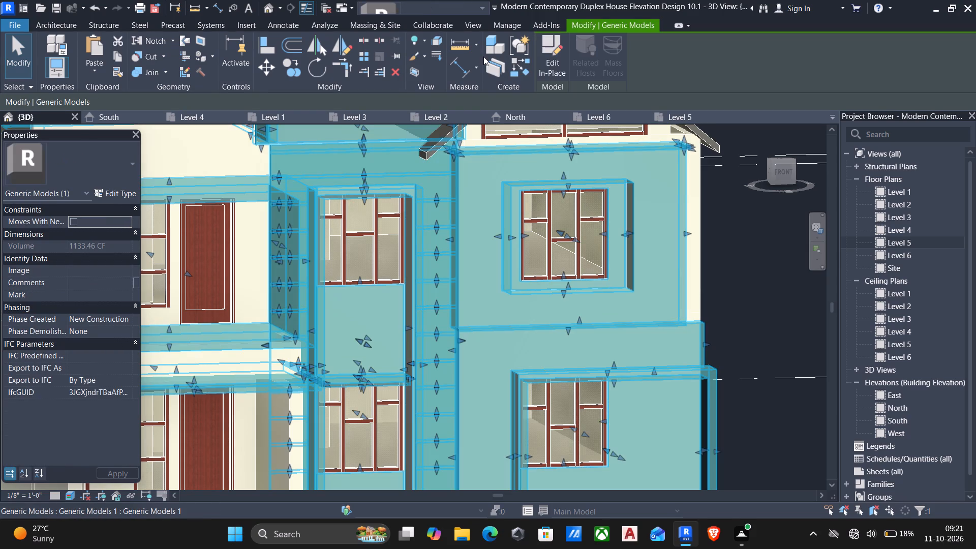
{"action": "left_click", "coordinate": [542, 45]}
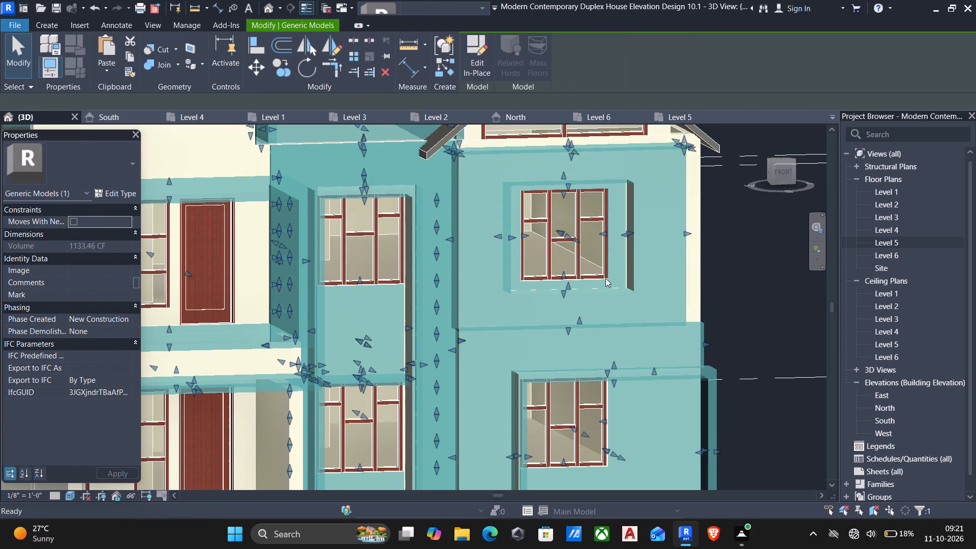
{"action": "left_click", "coordinate": [609, 274]}
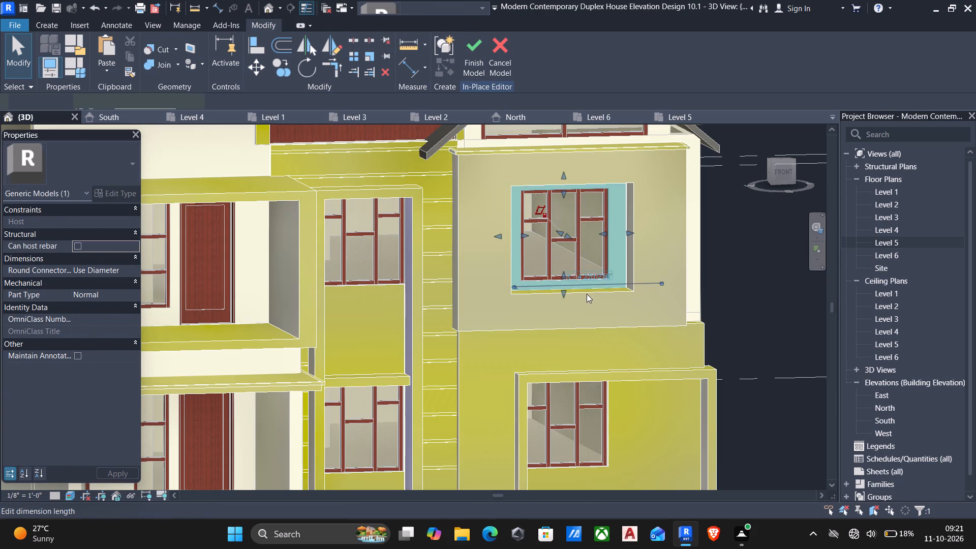
{"action": "scroll", "coordinate": [551, 308], "scroll_direction": "down", "scroll_amount": 1}
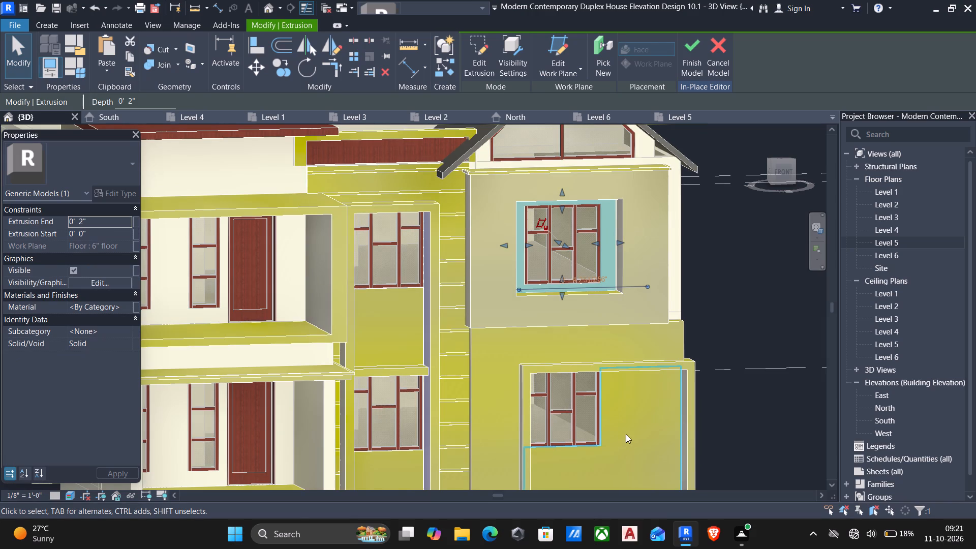
{"action": "left_click", "coordinate": [596, 444], "text": "ctrl"}
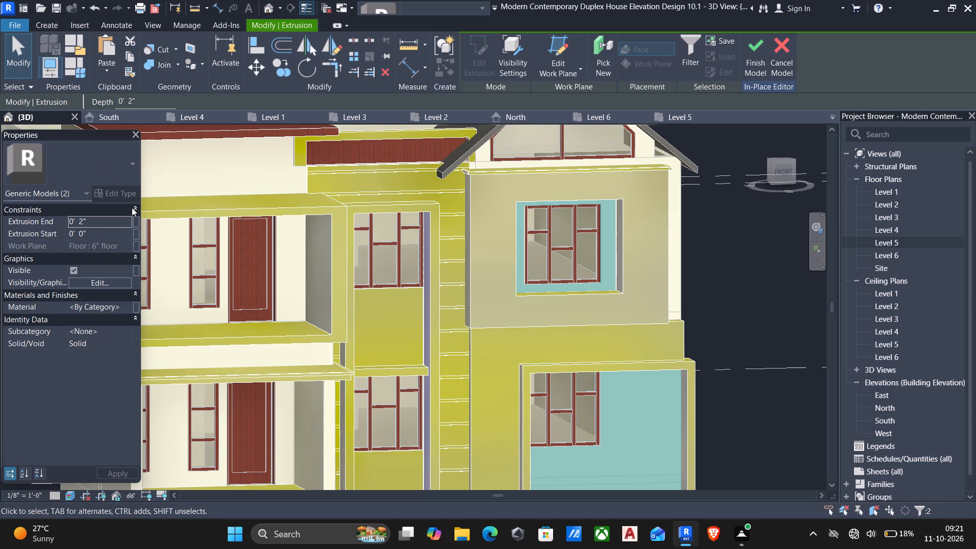
{"action": "left_click", "coordinate": [126, 306]}
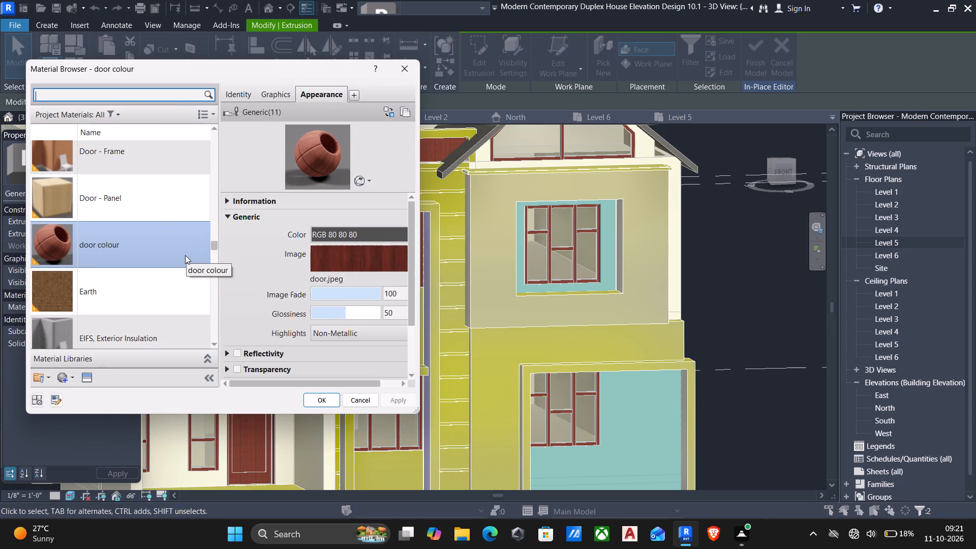
{"action": "left_click", "coordinate": [60, 380]}
{"action": "left_click", "coordinate": [83, 392]}
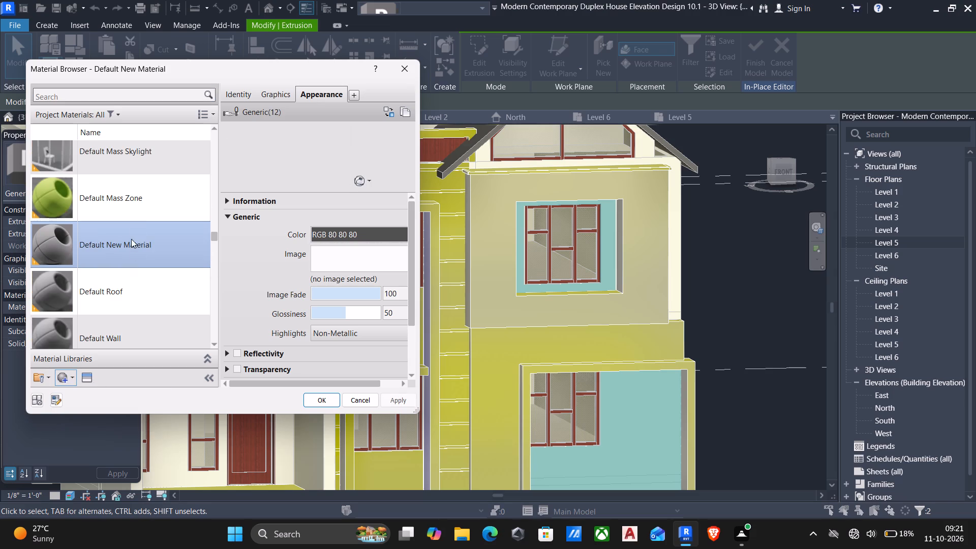
{"action": "left_click", "coordinate": [232, 90]}
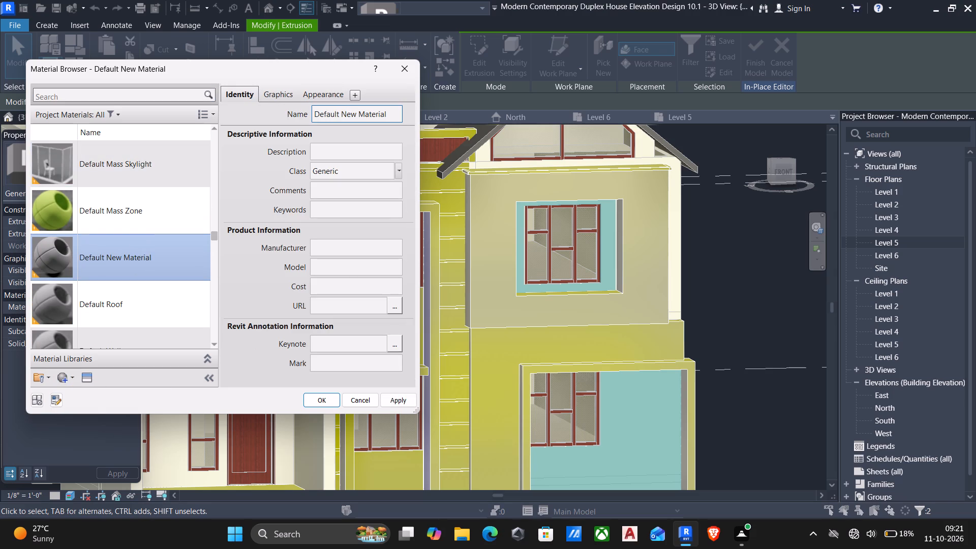
{"action": "left_click", "coordinate": [400, 118]}
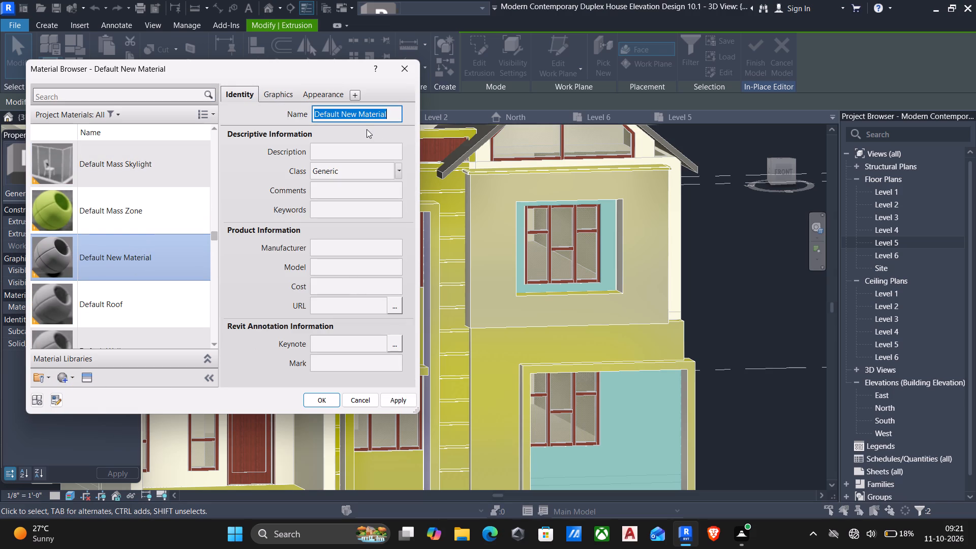
{"action": "key", "text": "BackSpace"}
{"action": "type", "text": "wind"}
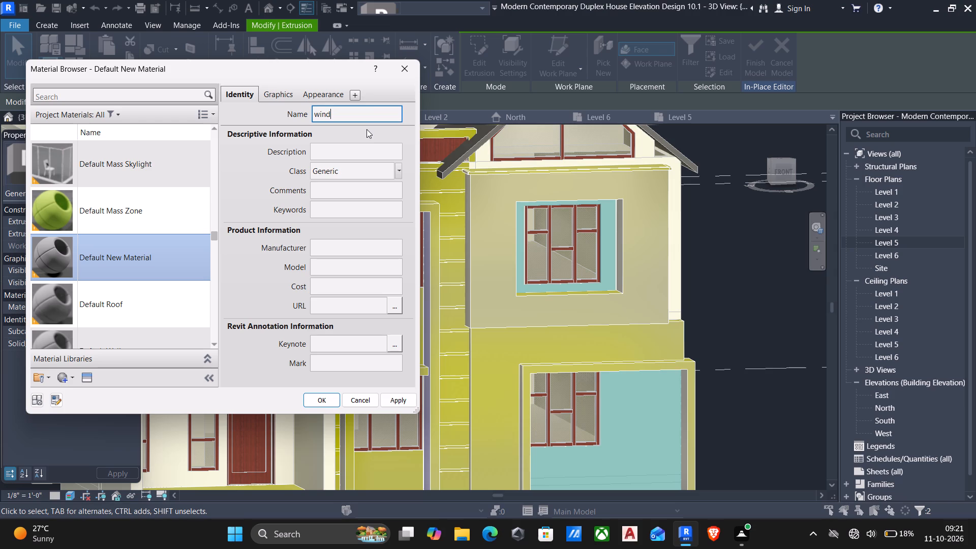
{"action": "type", "text": "ow"}
{"action": "key", "text": "space"}
{"action": "type", "text": "brick"}
{"action": "left_click", "coordinate": [395, 397]}
Assign texture.jpeg as the window brick material's appearance image, apply it to the two window panels, and finish the in-place model.
{"action": "left_click", "coordinate": [317, 96]}
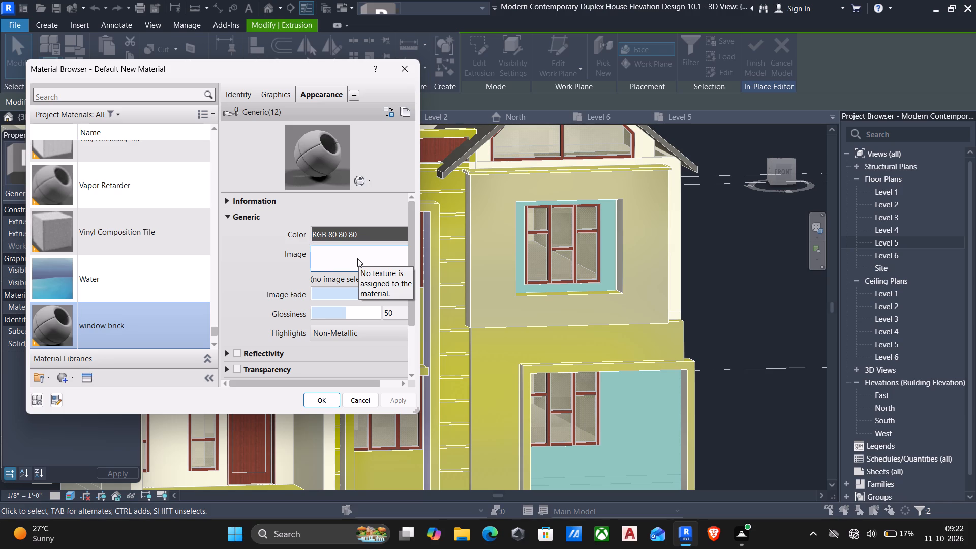
{"action": "left_click", "coordinate": [357, 258]}
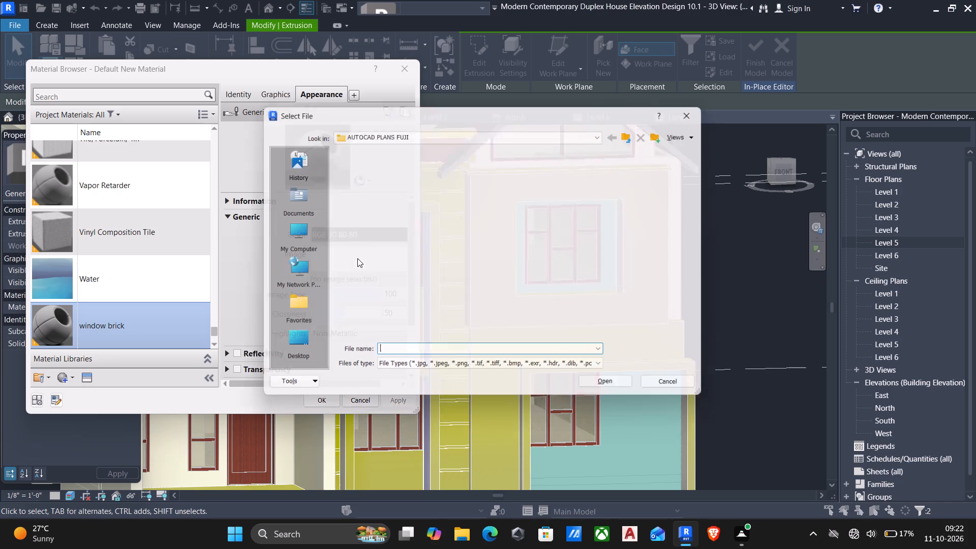
{"action": "scroll", "coordinate": [414, 241], "scroll_direction": "down", "scroll_amount": 3}
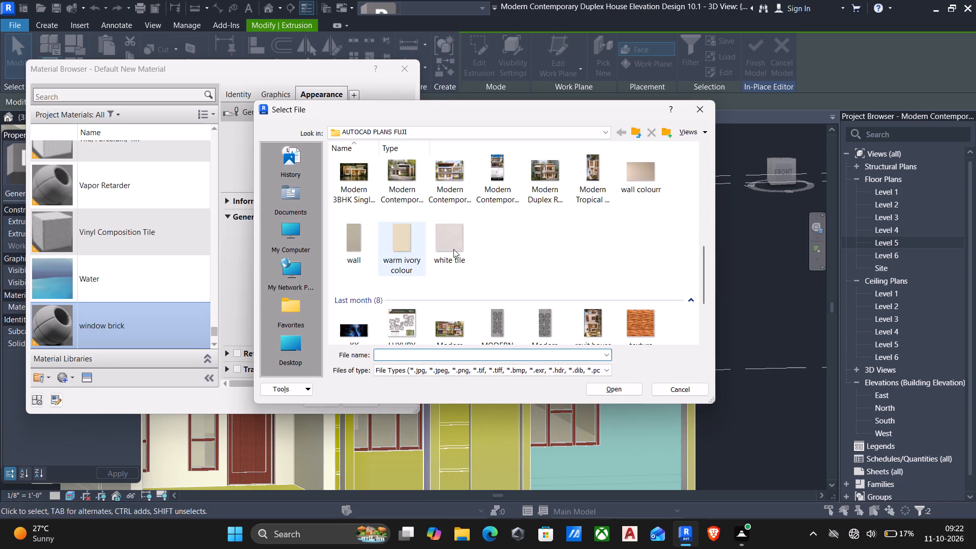
{"action": "left_click", "coordinate": [636, 320]}
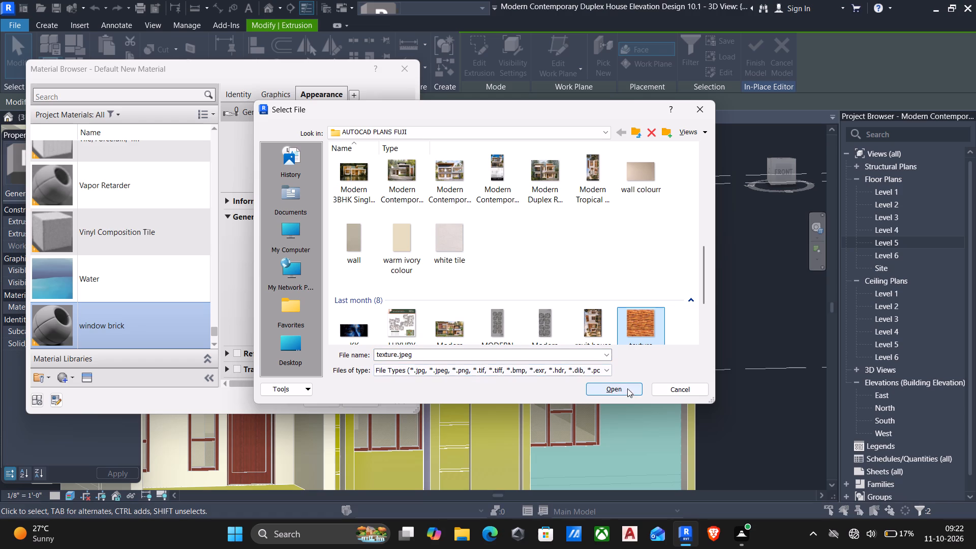
{"action": "left_click", "coordinate": [621, 386]}
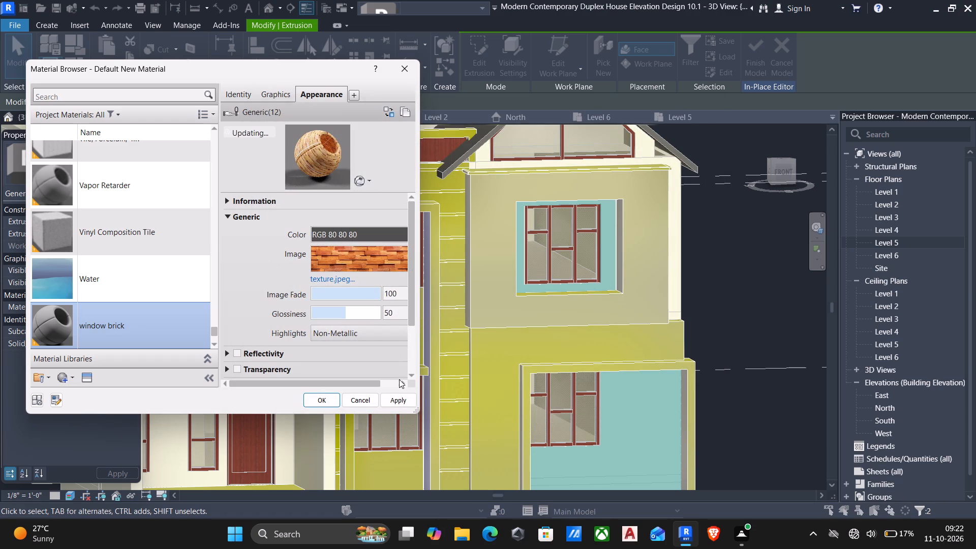
{"action": "left_click", "coordinate": [397, 401]}
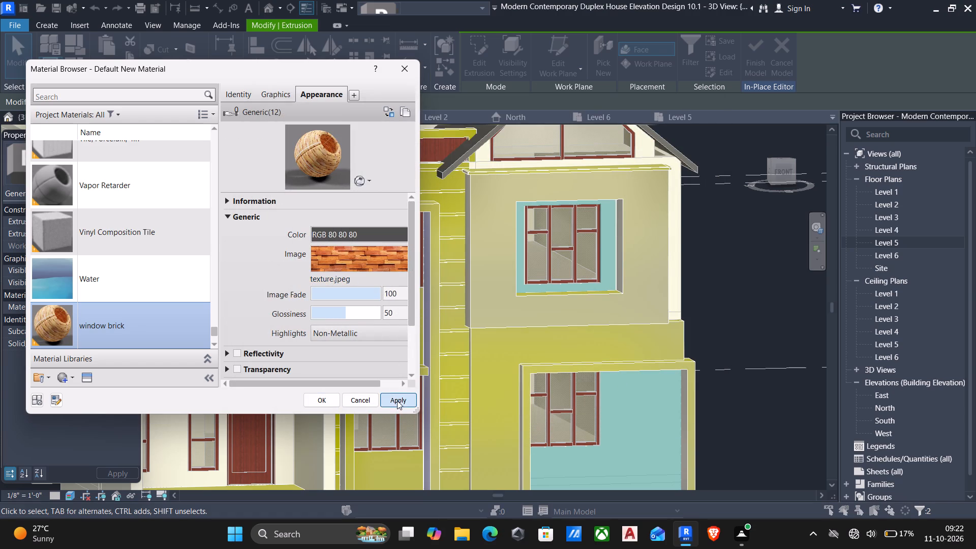
{"action": "left_click", "coordinate": [316, 402]}
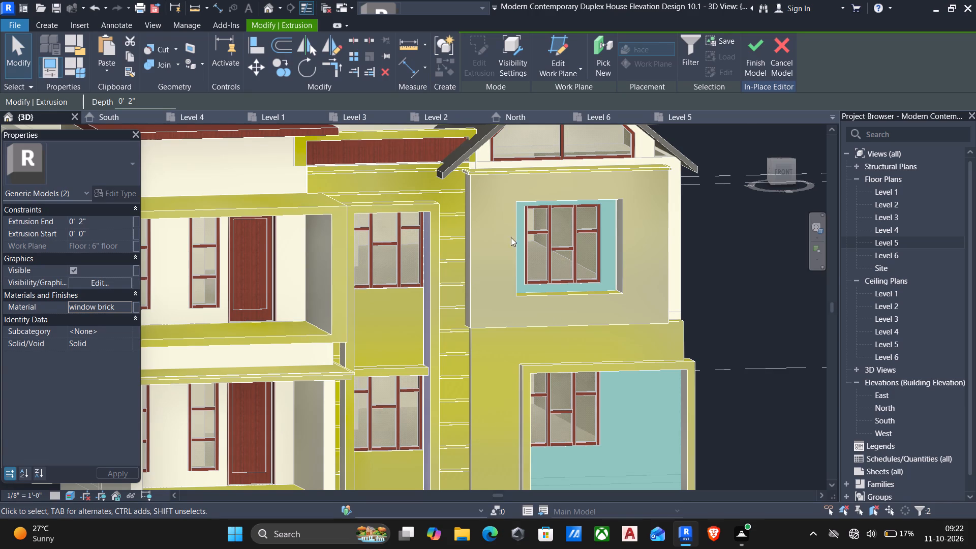
{"action": "left_click", "coordinate": [753, 44]}
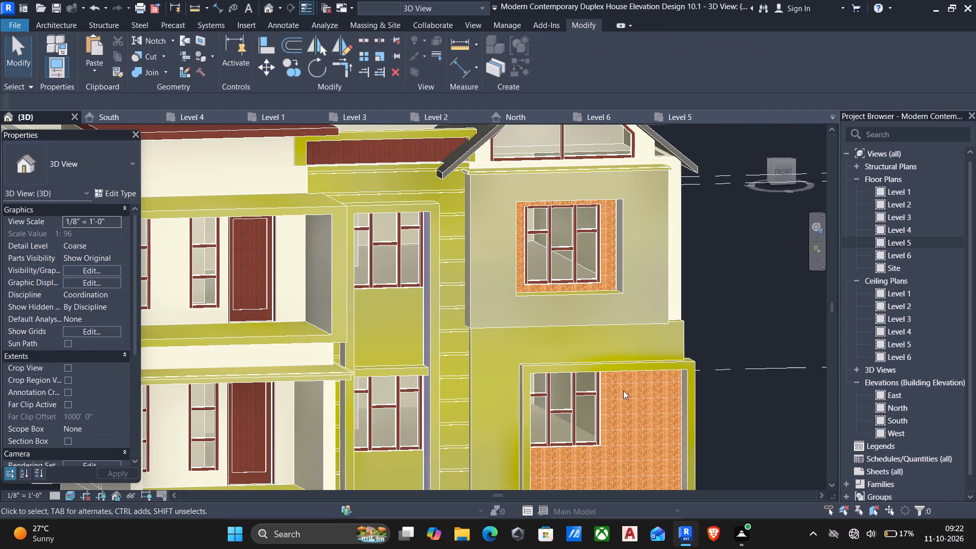
Reopen the in-place facade model and set the window brick texture's sample size to 5'-0" by 5'-0", then finish the model.
{"action": "scroll", "coordinate": [602, 286], "scroll_direction": "up", "scroll_amount": 5}
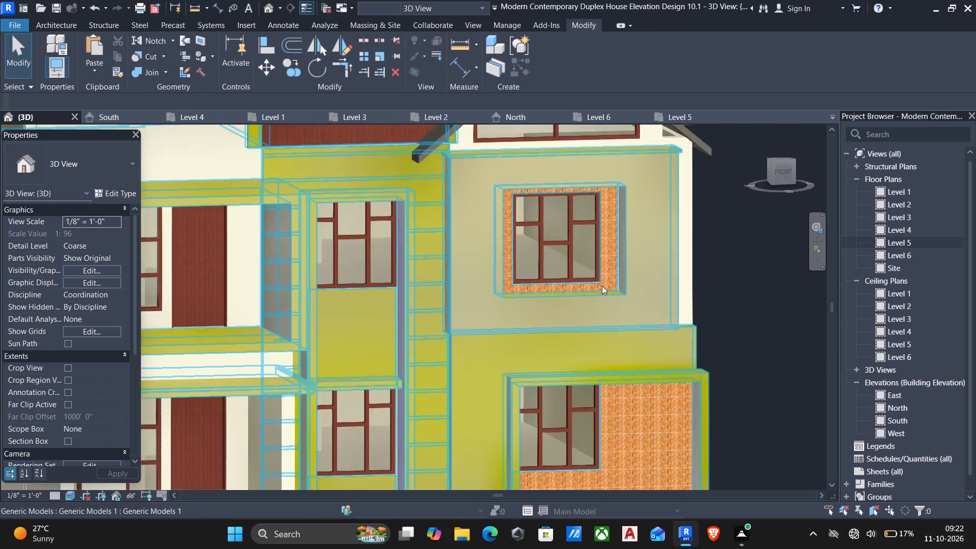
{"action": "scroll", "coordinate": [601, 285], "scroll_direction": "up", "scroll_amount": 13}
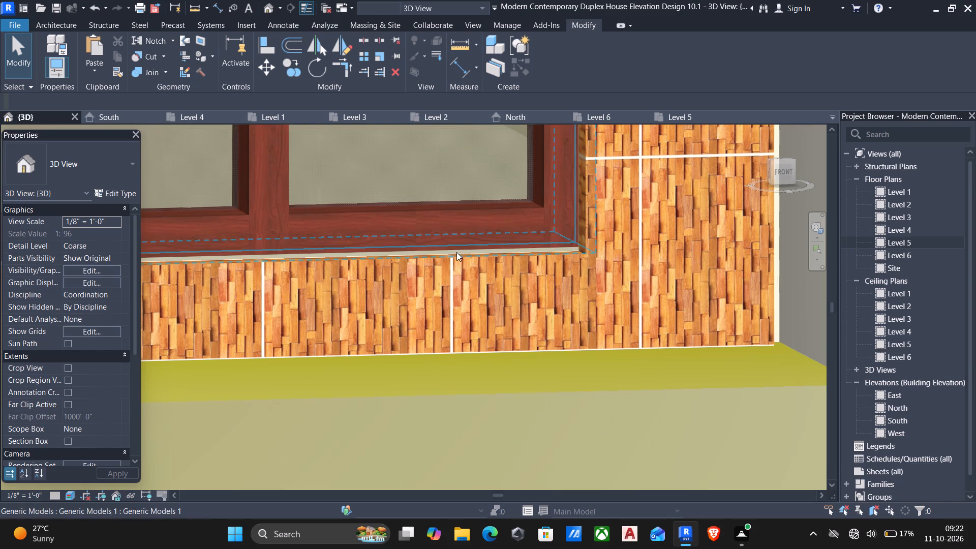
{"action": "left_click", "coordinate": [455, 261]}
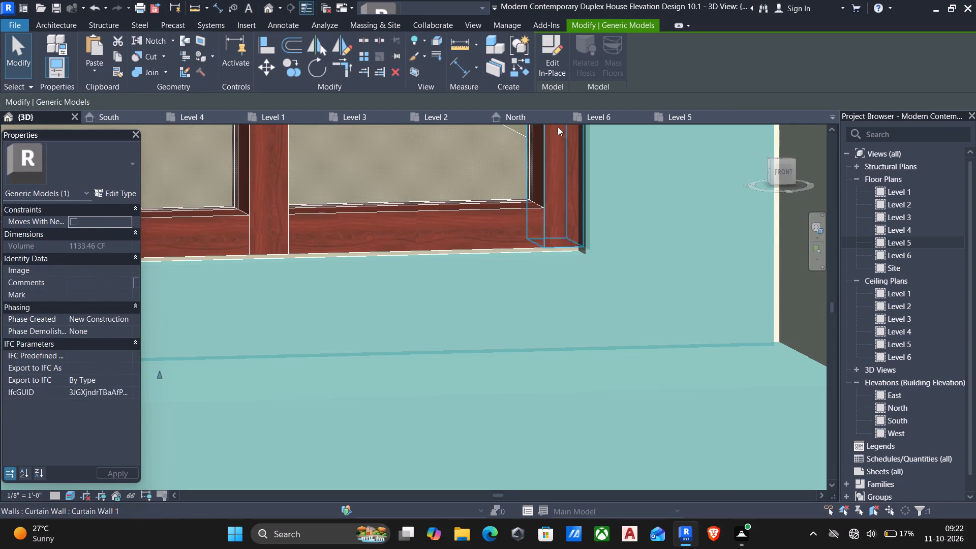
{"action": "left_click", "coordinate": [555, 70]}
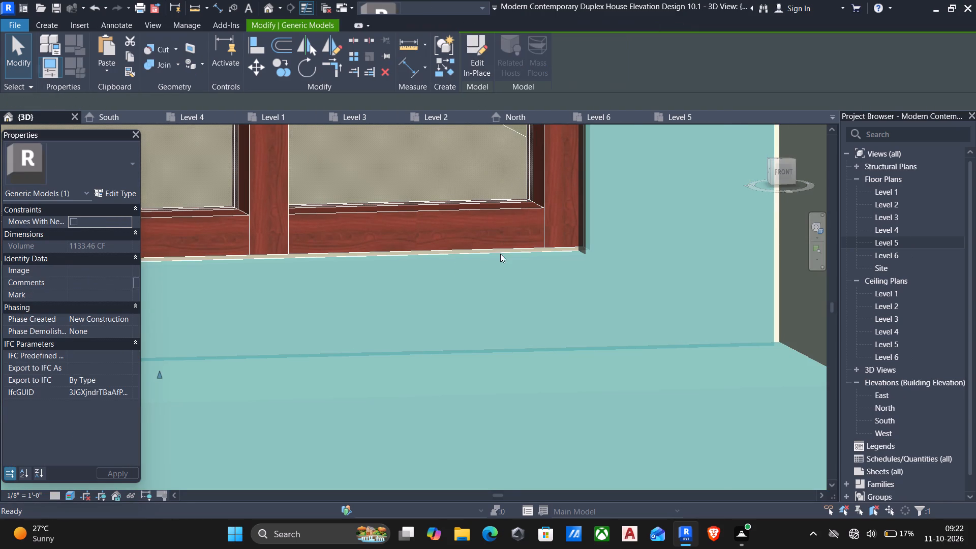
{"action": "left_click", "coordinate": [421, 258]}
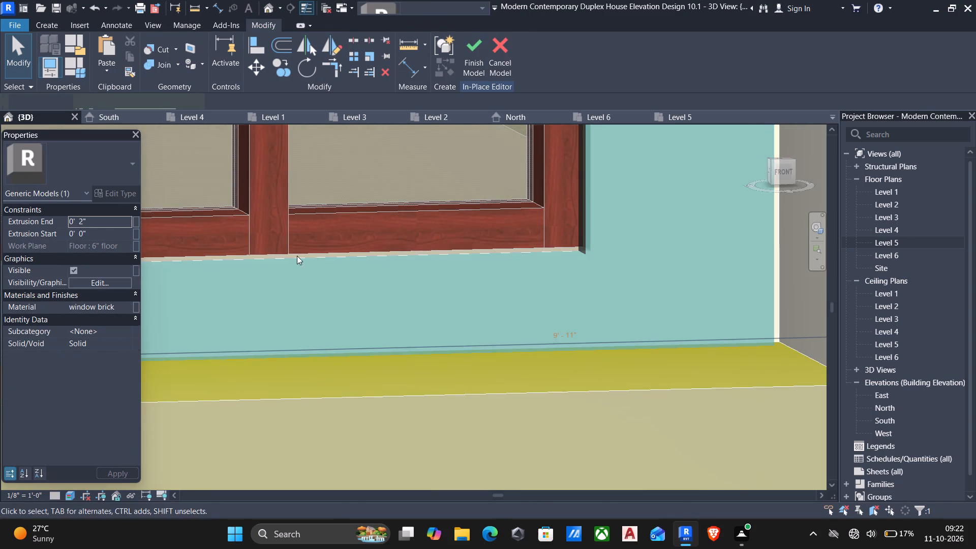
{"action": "left_click", "coordinate": [126, 307]}
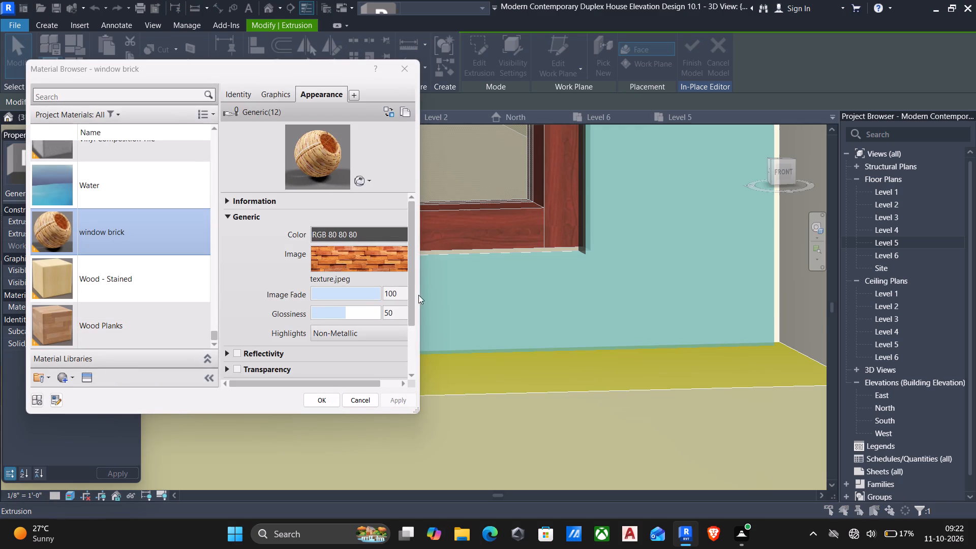
{"action": "left_click", "coordinate": [381, 259]}
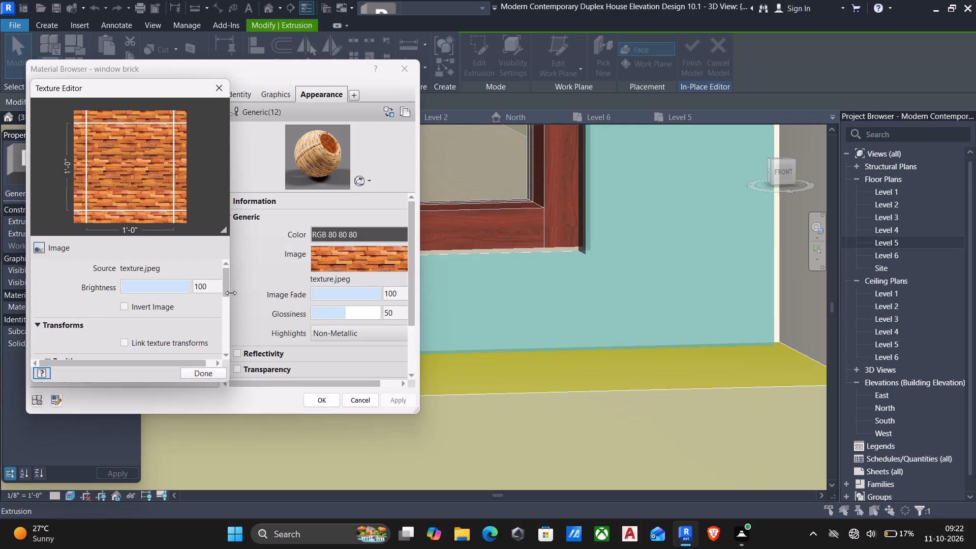
{"action": "left_click_drag", "start_coordinate": [229, 295], "coordinate": [221, 340]}
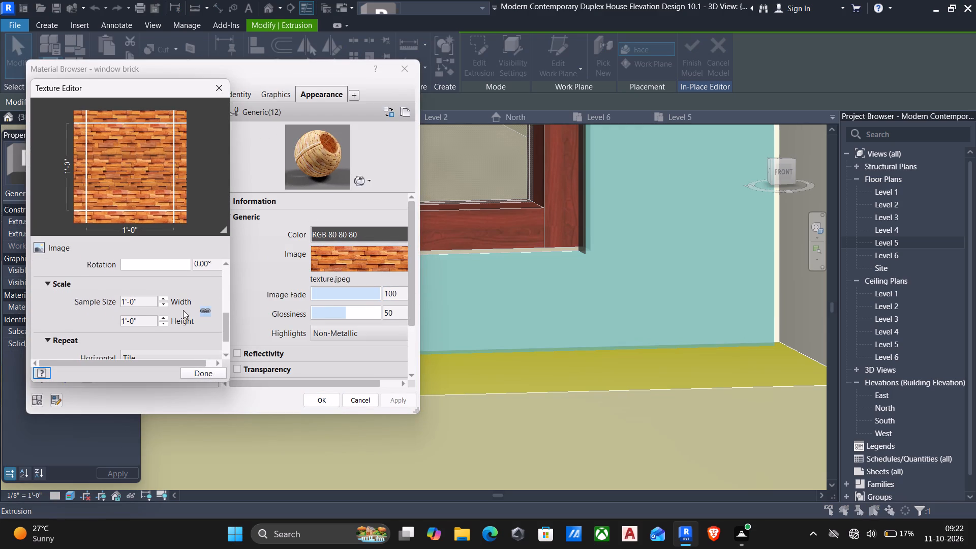
{"action": "left_click", "coordinate": [147, 298]}
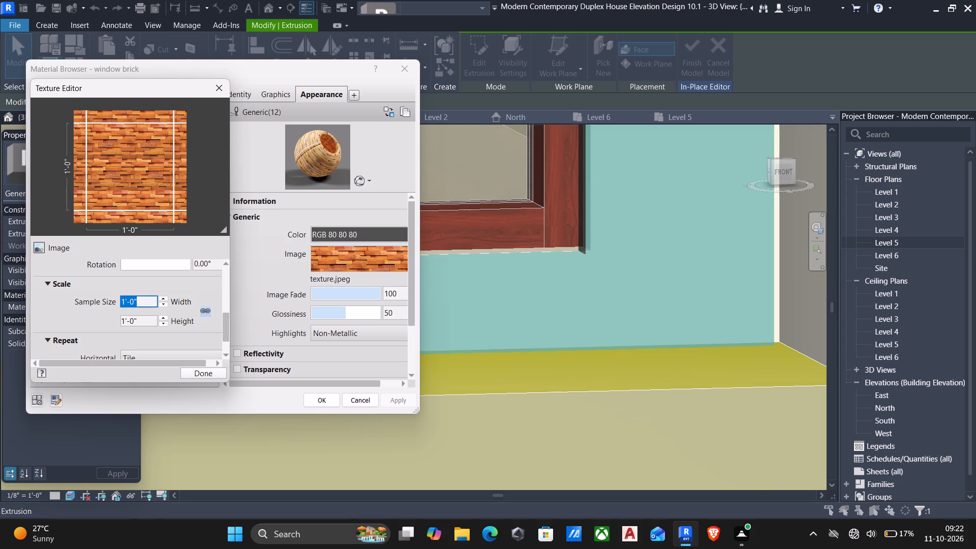
{"action": "type", "text": "5'"}
{"action": "key", "text": "Return"}
{"action": "left_click", "coordinate": [392, 398]}
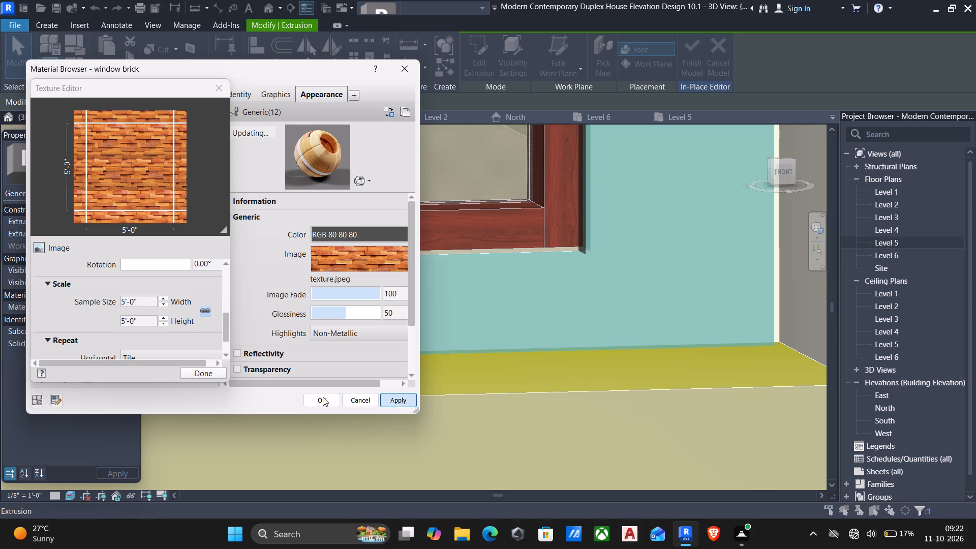
{"action": "left_click", "coordinate": [323, 397]}
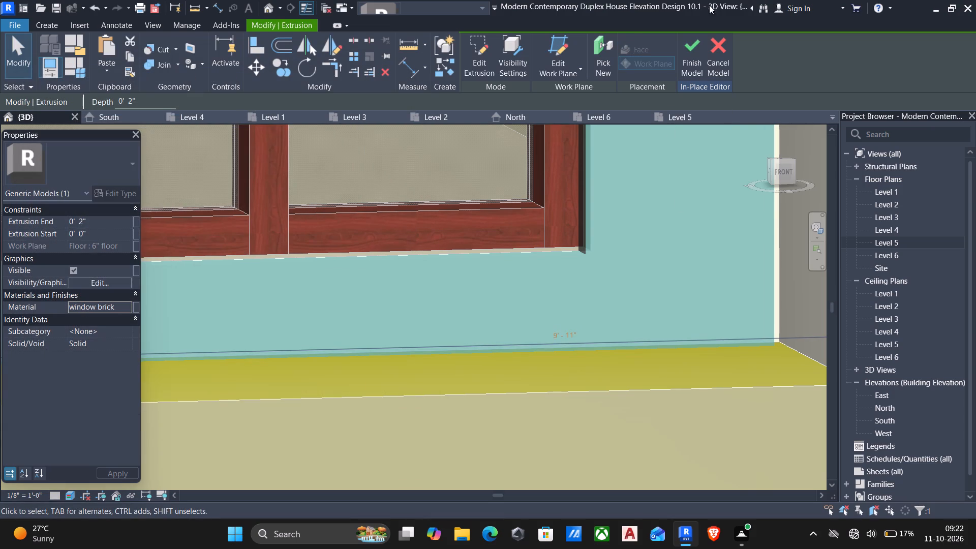
{"action": "left_click", "coordinate": [696, 53]}
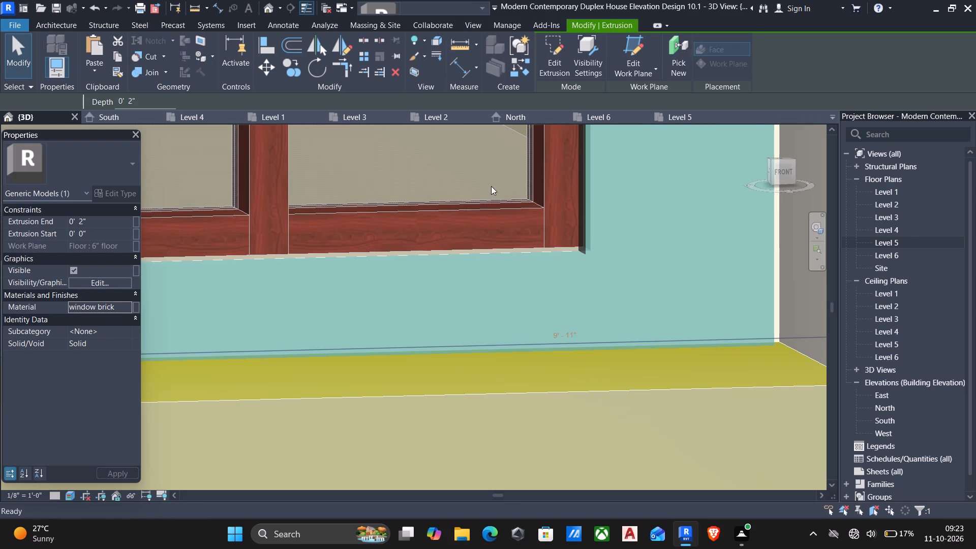
Examine the scale of the brick texture on the panels around the upper and ground-floor windows.
{"action": "scroll", "coordinate": [487, 196], "scroll_direction": "down", "scroll_amount": 12}
{"action": "scroll", "coordinate": [490, 250], "scroll_direction": "down", "scroll_amount": 3}
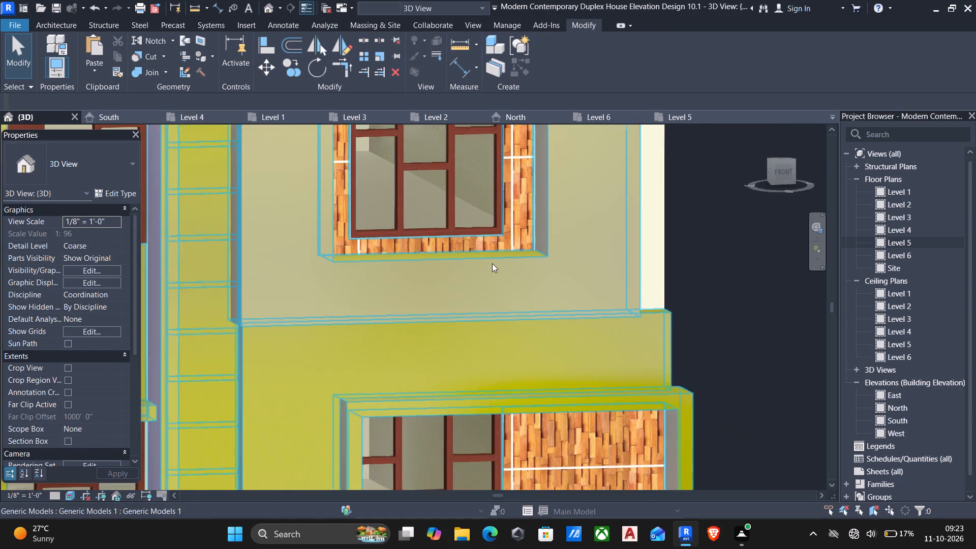
{"action": "scroll", "coordinate": [492, 263], "scroll_direction": "down", "scroll_amount": 3}
{"action": "middle_click_drag", "start_coordinate": [509, 363], "coordinate": [544, 303]}
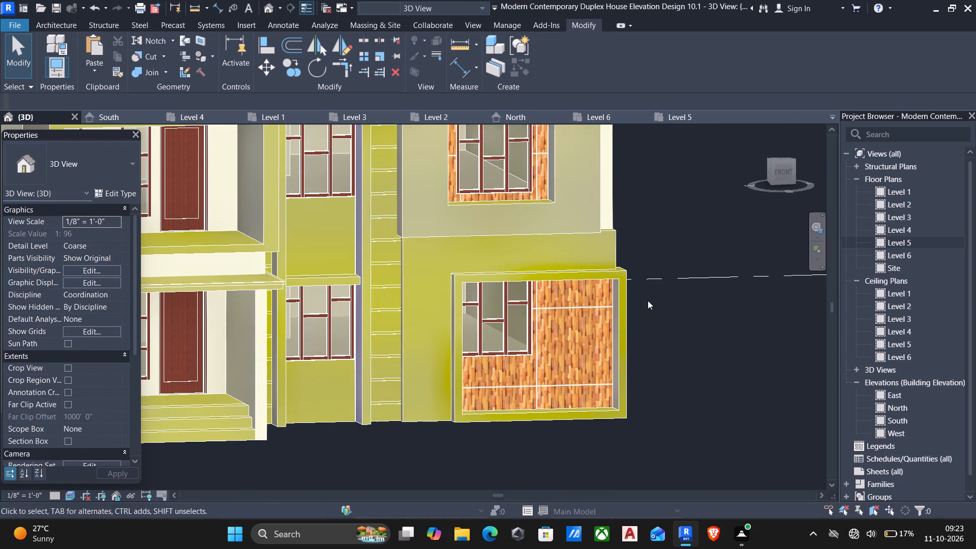
{"action": "scroll", "coordinate": [592, 346], "scroll_direction": "up", "scroll_amount": 6}
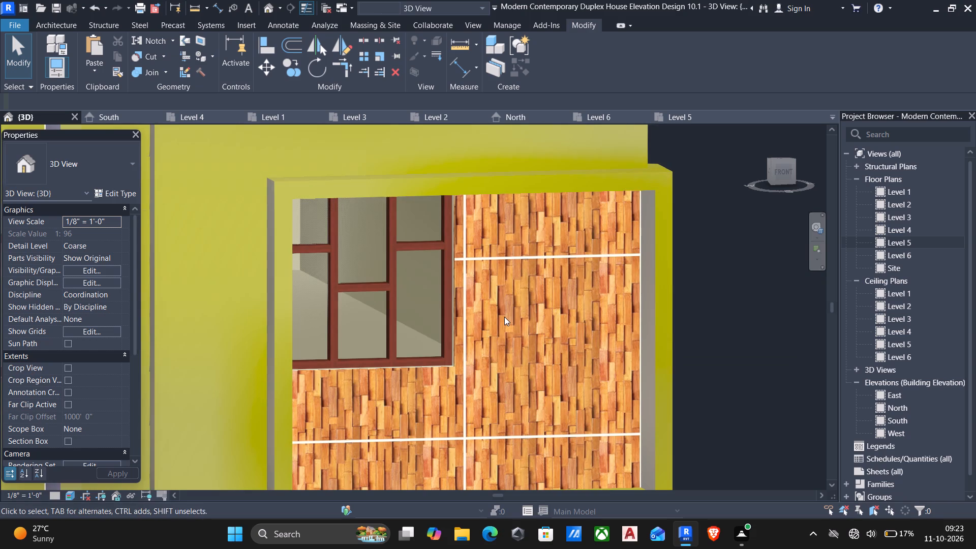
{"action": "scroll", "coordinate": [508, 309], "scroll_direction": "down", "scroll_amount": 6}
{"action": "middle_click_drag", "start_coordinate": [462, 297], "coordinate": [516, 297]}
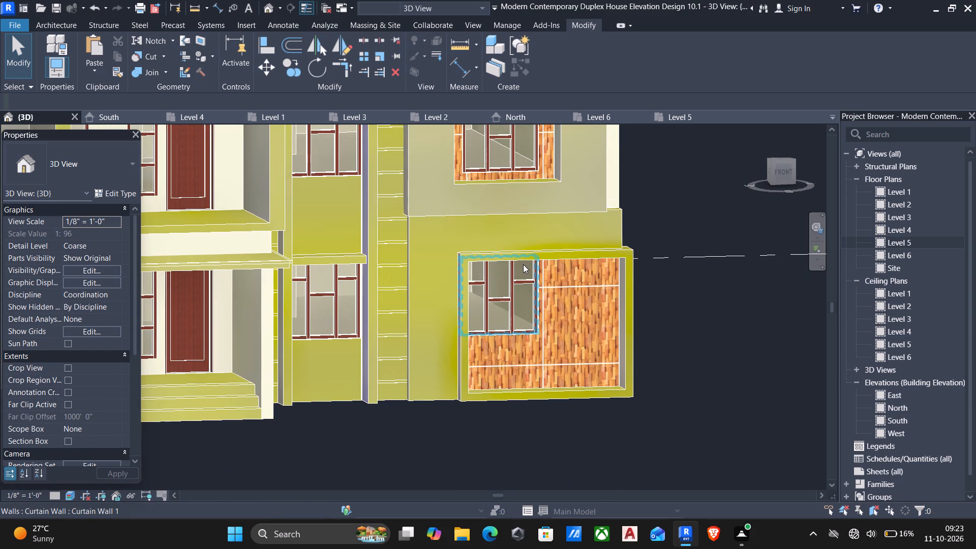
Edit the facade model in place and set the material of the frame extrusion around the ground-floor brick panel to Gypsum Wall Board.
{"action": "left_click", "coordinate": [563, 254]}
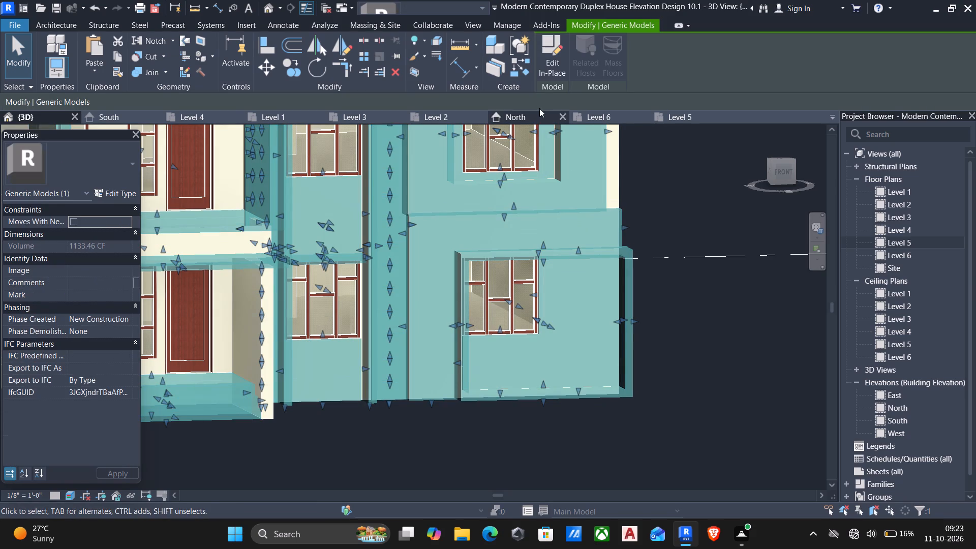
{"action": "left_click", "coordinate": [551, 64]}
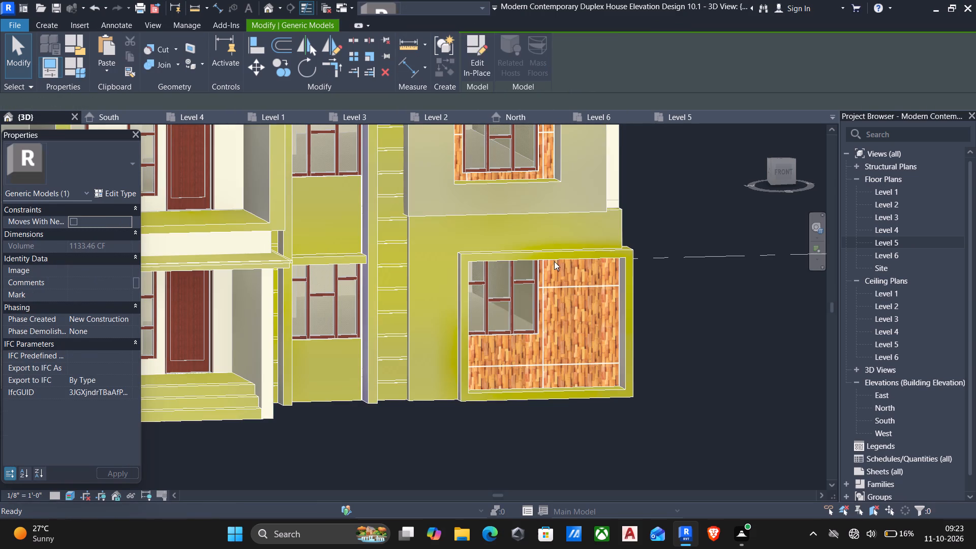
{"action": "left_click", "coordinate": [538, 253]}
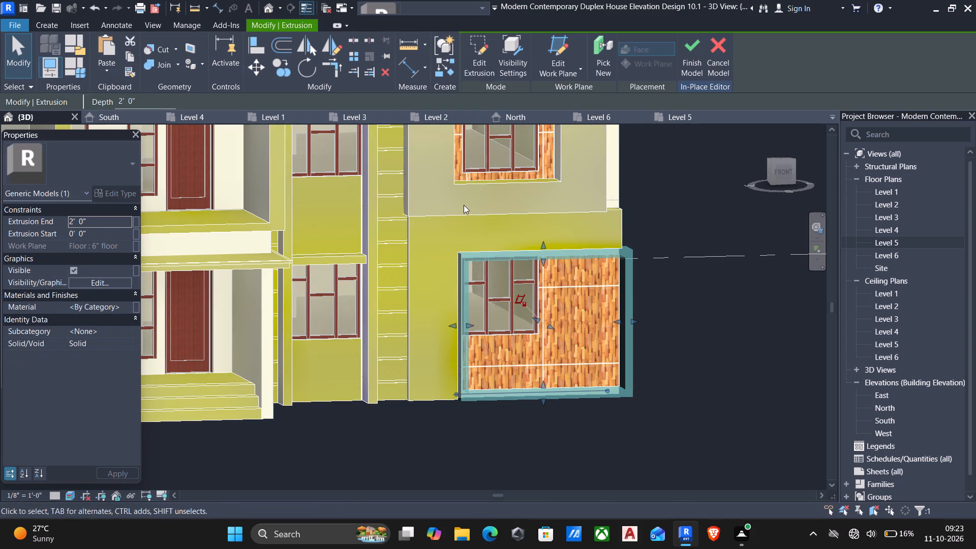
{"action": "left_click", "coordinate": [128, 311]}
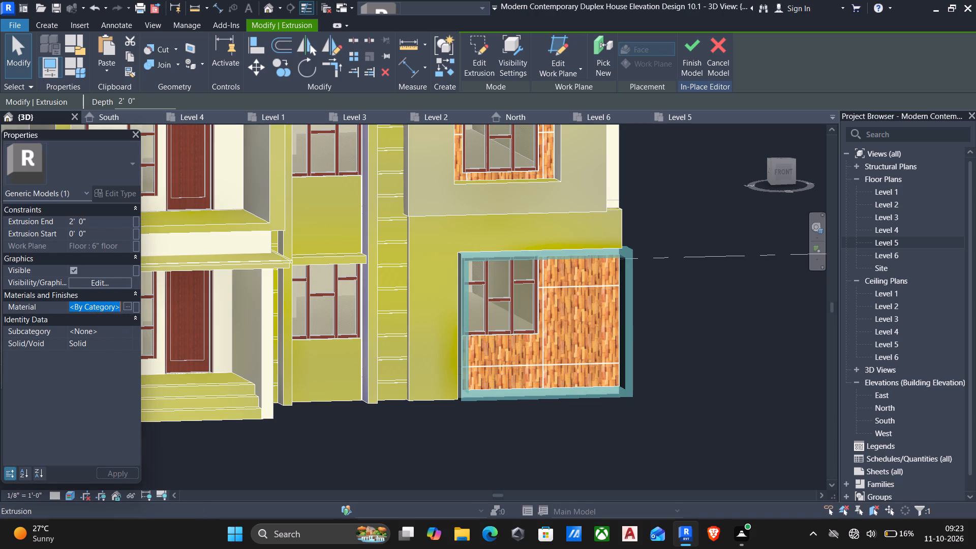
{"action": "left_click", "coordinate": [126, 303]}
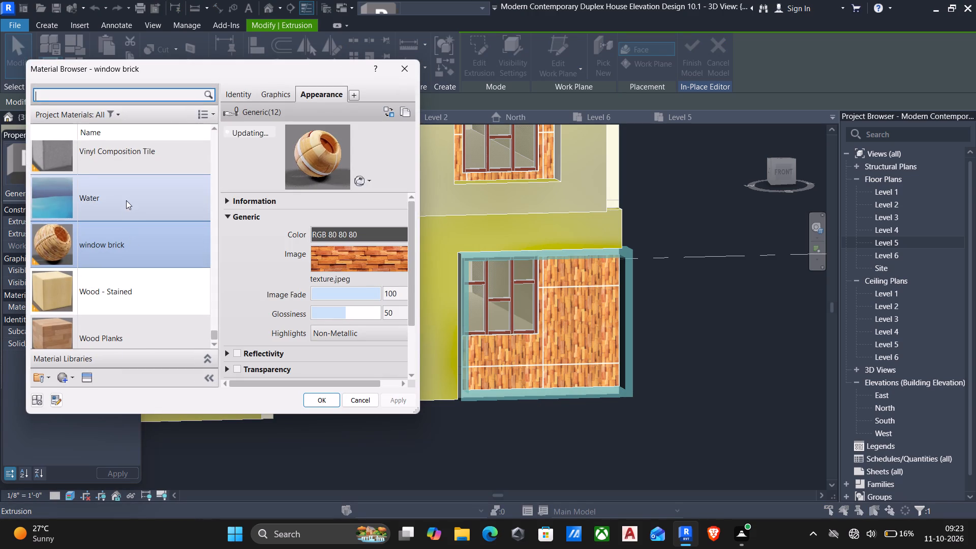
{"action": "scroll", "coordinate": [123, 206], "scroll_direction": "up", "scroll_amount": 2}
{"action": "scroll", "coordinate": [120, 249], "scroll_direction": "up", "scroll_amount": 2}
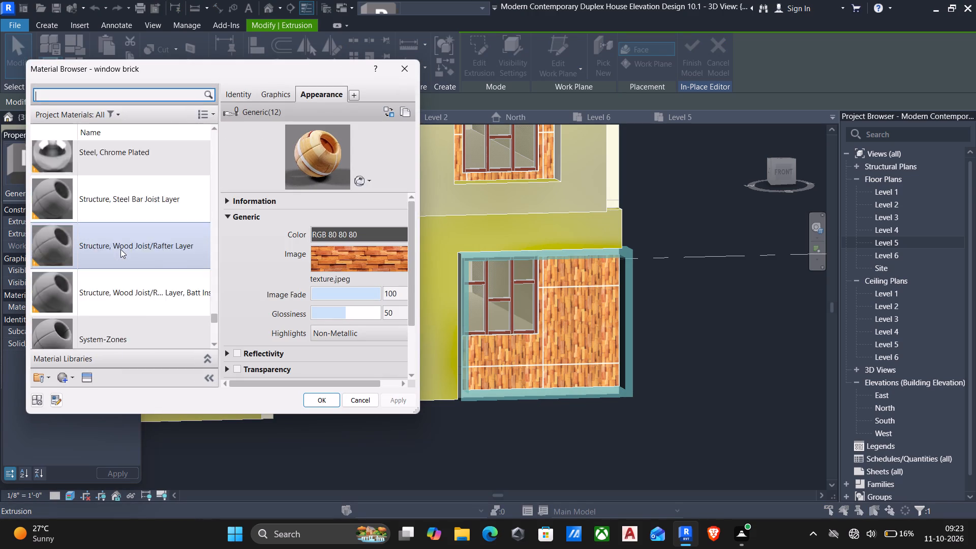
{"action": "scroll", "coordinate": [126, 218], "scroll_direction": "up", "scroll_amount": 1}
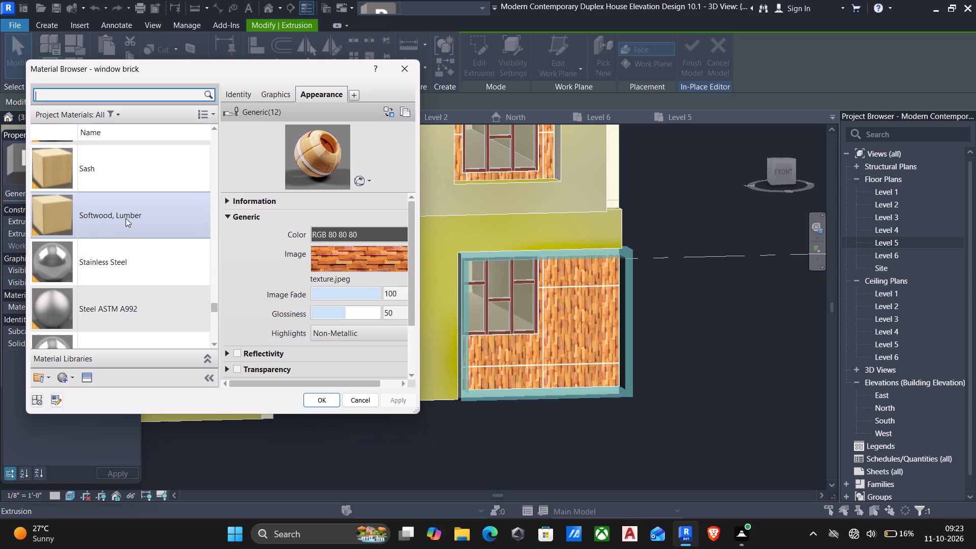
{"action": "scroll", "coordinate": [126, 218], "scroll_direction": "down", "scroll_amount": 8}
{"action": "scroll", "coordinate": [126, 218], "scroll_direction": "up", "scroll_amount": 10}
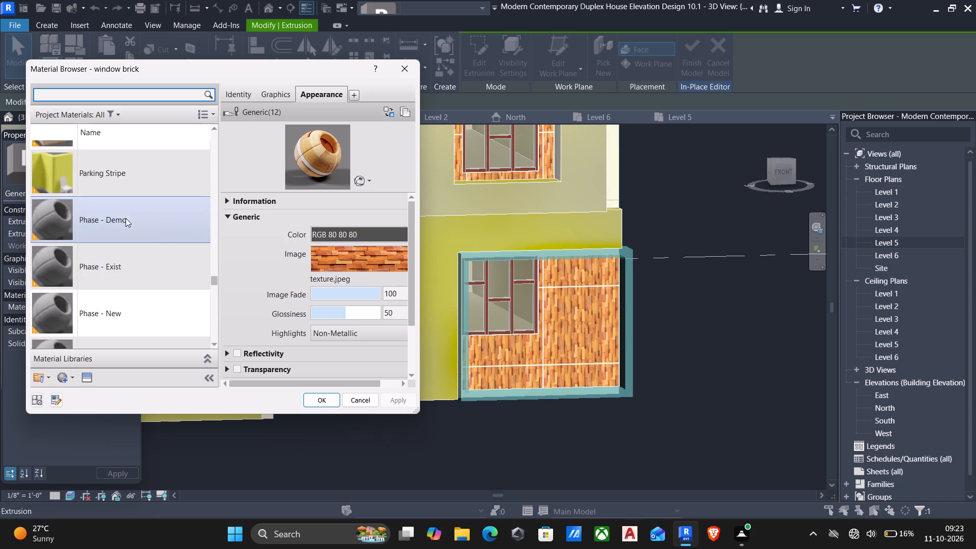
{"action": "scroll", "coordinate": [126, 218], "scroll_direction": "up", "scroll_amount": 4}
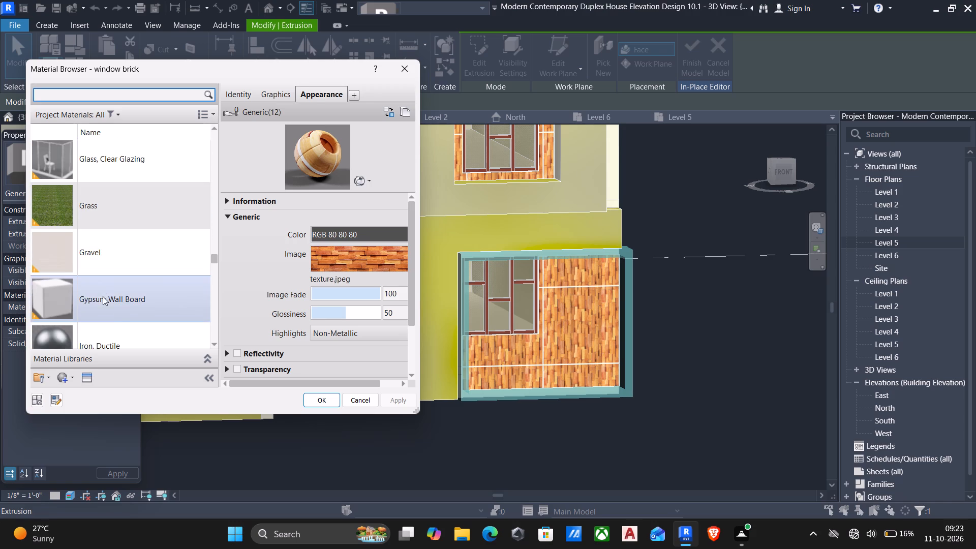
{"action": "left_click", "coordinate": [104, 298]}
{"action": "left_click", "coordinate": [327, 402]}
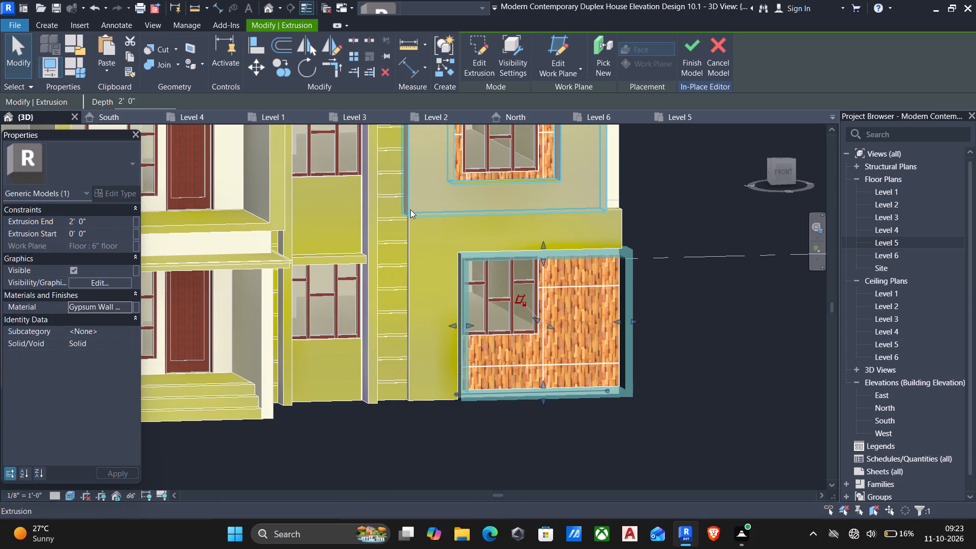
Set the material of the frame extrusion around the dark red panel beside the gable roof to Gypsum Wall Board.
{"action": "middle_click_drag", "start_coordinate": [423, 201], "coordinate": [433, 346]}
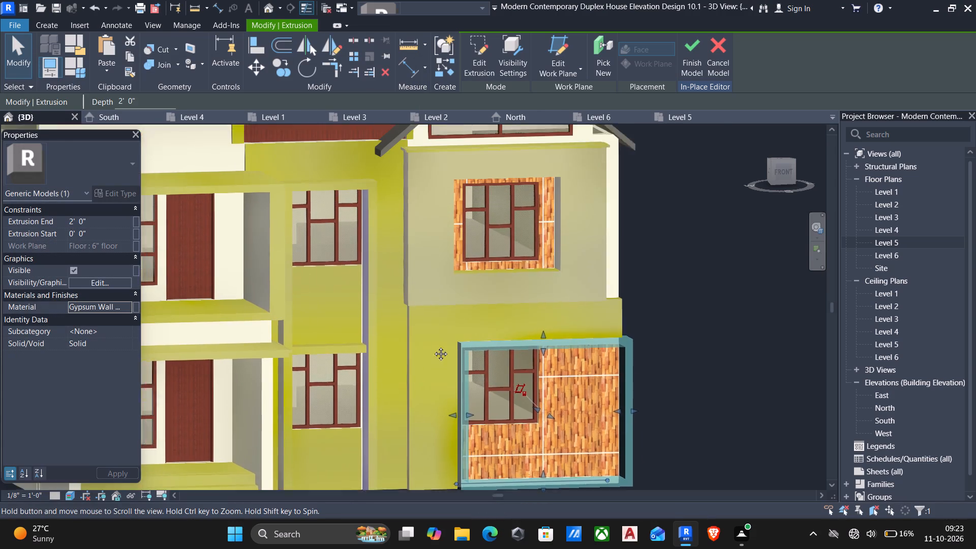
{"action": "middle_click_drag", "start_coordinate": [433, 346], "coordinate": [433, 349]}
{"action": "left_click", "coordinate": [369, 172]}
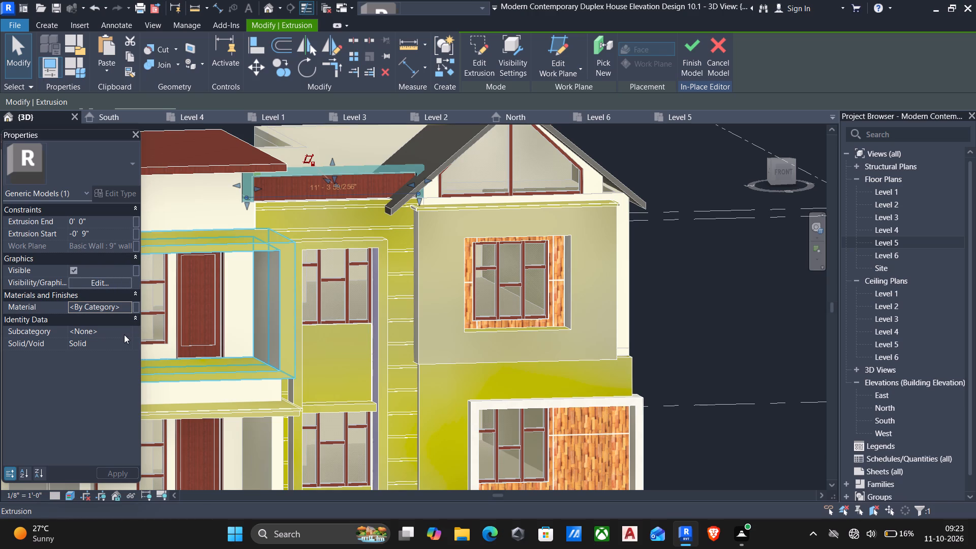
{"action": "left_click", "coordinate": [126, 304]}
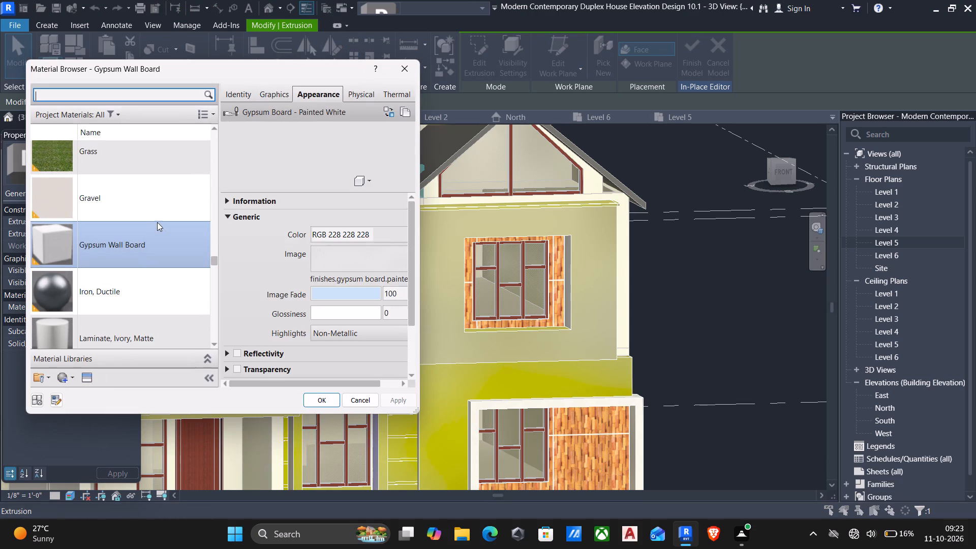
{"action": "left_click", "coordinate": [314, 400]}
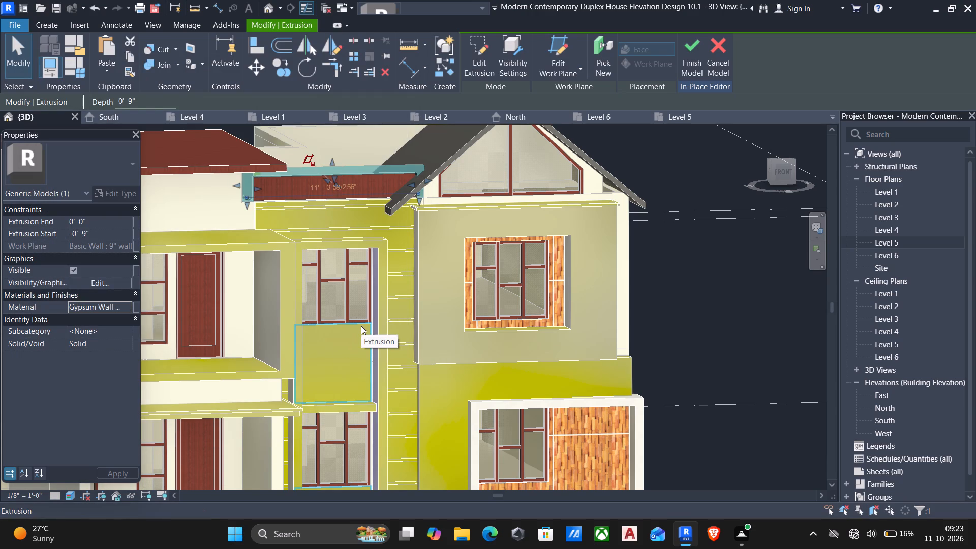
Set the material of the large projecting wall extrusion around the upper-floor brick-framed window to Laminate, Ivory, Matte.
{"action": "left_click", "coordinate": [422, 352]}
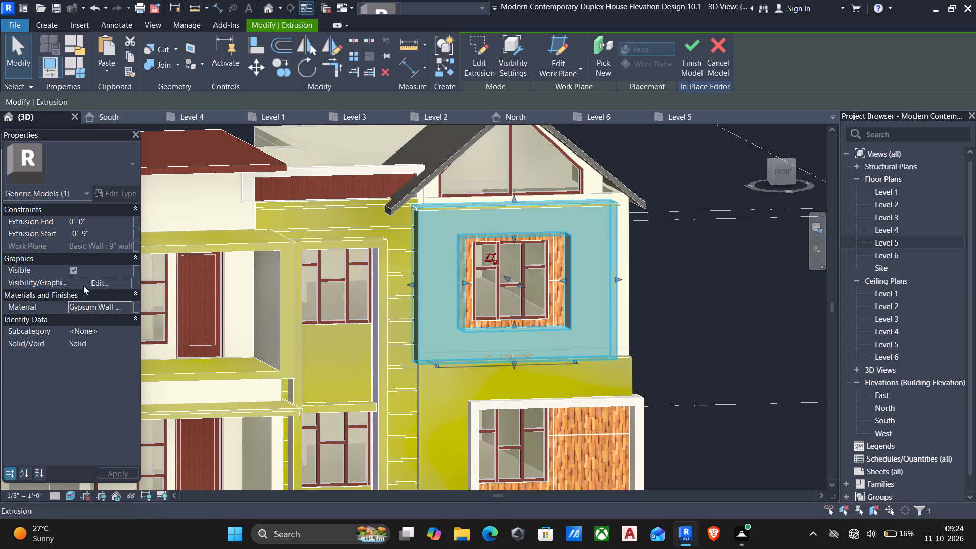
{"action": "left_click", "coordinate": [126, 306]}
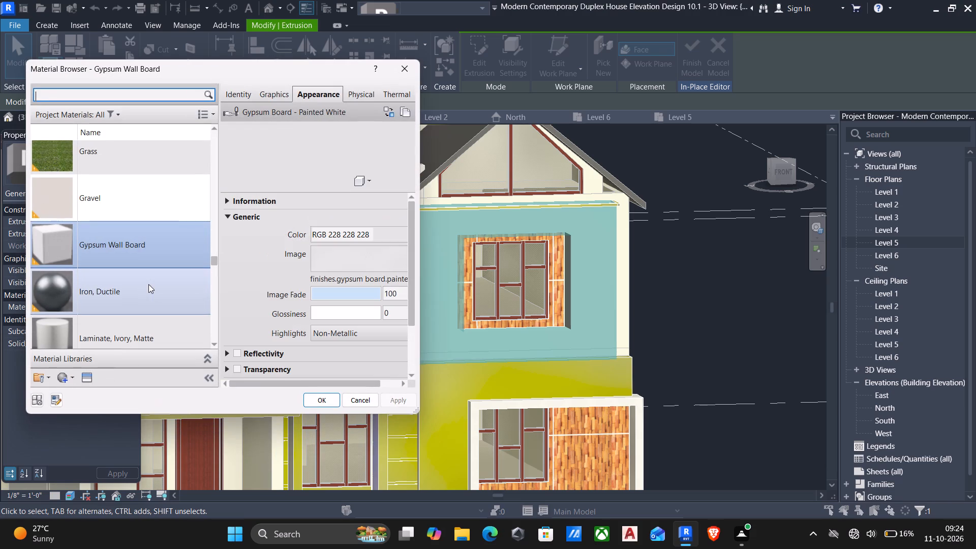
{"action": "left_click", "coordinate": [102, 331]}
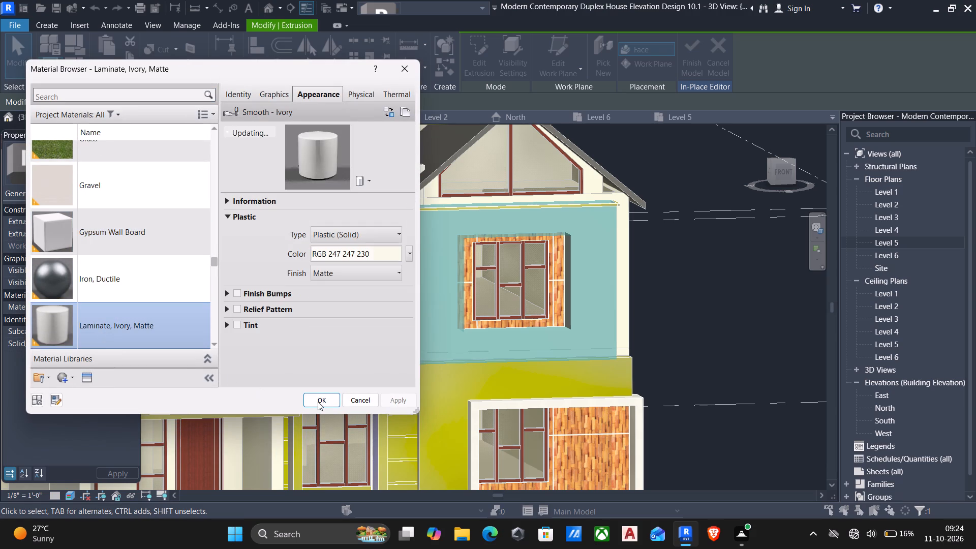
{"action": "left_click", "coordinate": [318, 402]}
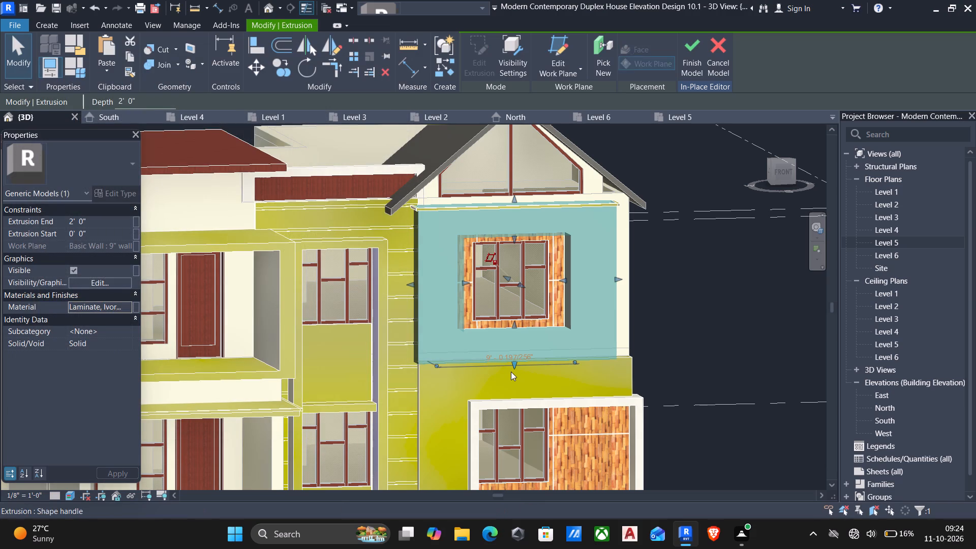
{"action": "key", "text": "Escape"}
Set the material of the two thin ledge extrusions along the top of the ivory upper-floor projection to Gypsum Wall Board.
{"action": "scroll", "coordinate": [513, 371], "scroll_direction": "down", "scroll_amount": 2}
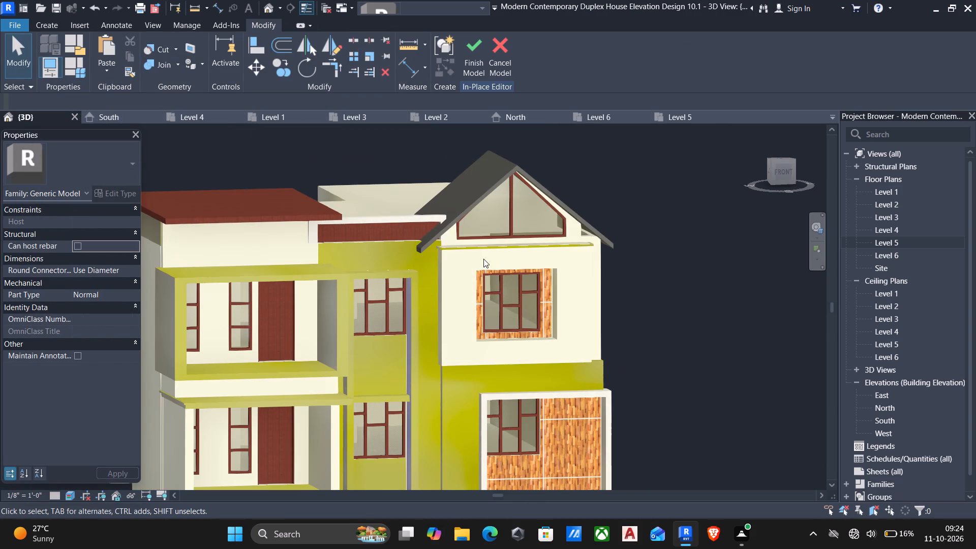
{"action": "scroll", "coordinate": [479, 248], "scroll_direction": "up", "scroll_amount": 4}
{"action": "left_click", "coordinate": [479, 248]}
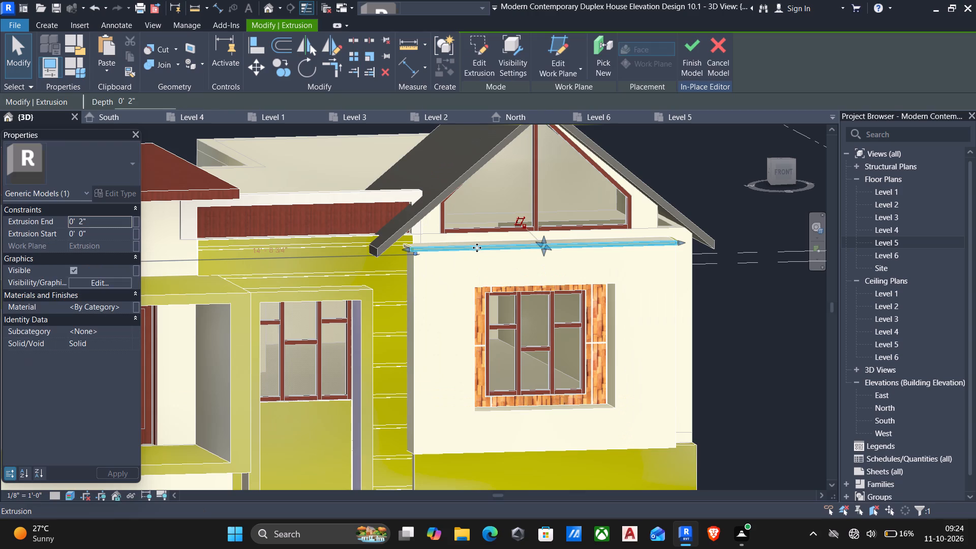
{"action": "scroll", "coordinate": [407, 286], "scroll_direction": "up", "scroll_amount": 6}
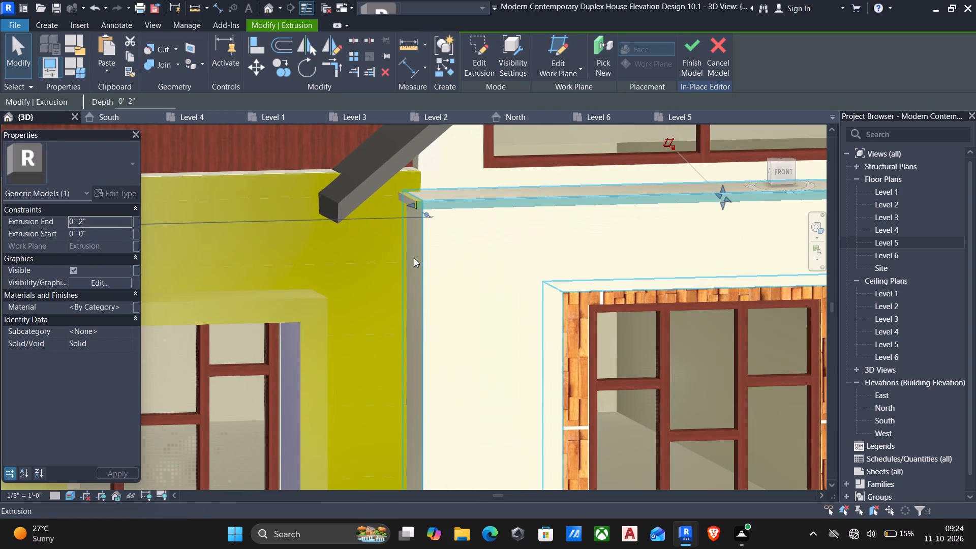
{"action": "scroll", "coordinate": [404, 178], "scroll_direction": "up", "scroll_amount": 4}
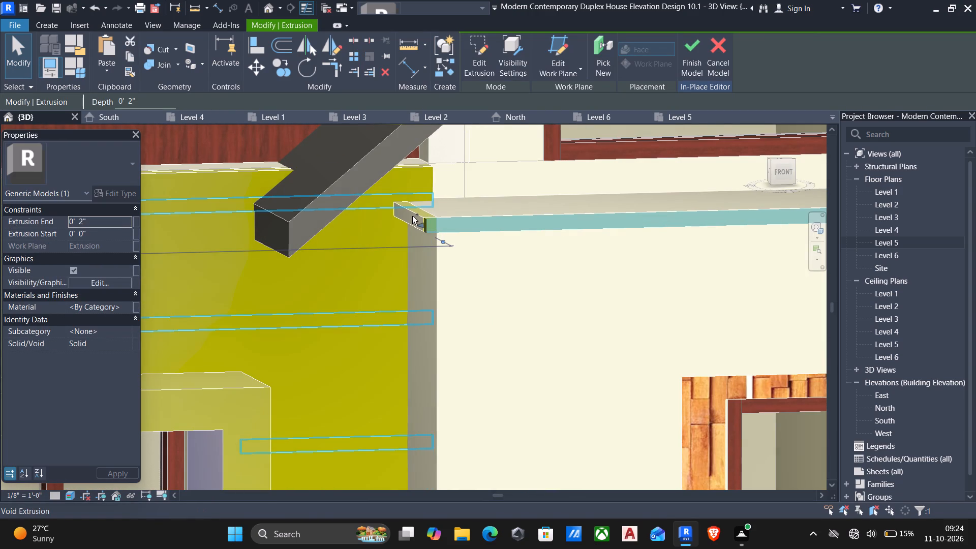
{"action": "left_click", "coordinate": [412, 216], "text": "ctrl"}
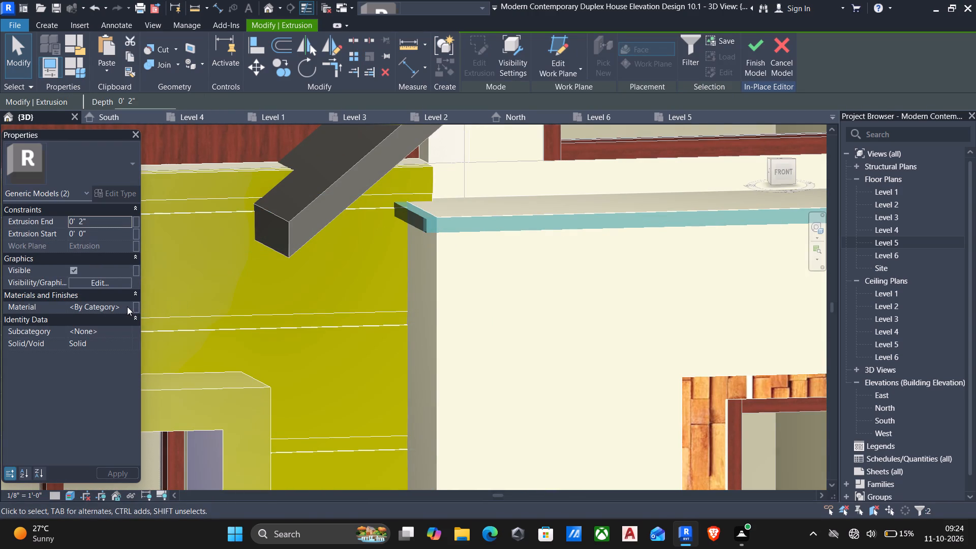
{"action": "left_click", "coordinate": [129, 307]}
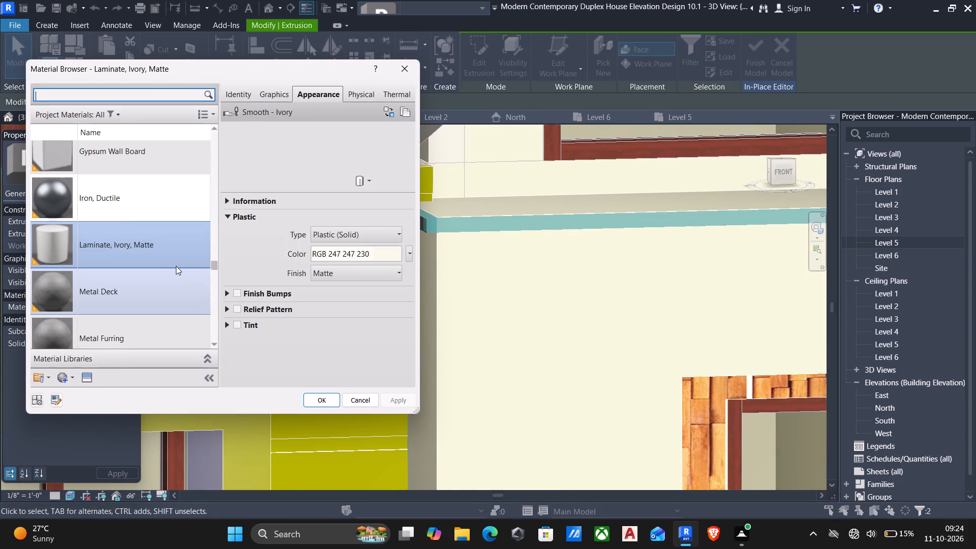
{"action": "left_click", "coordinate": [120, 164]}
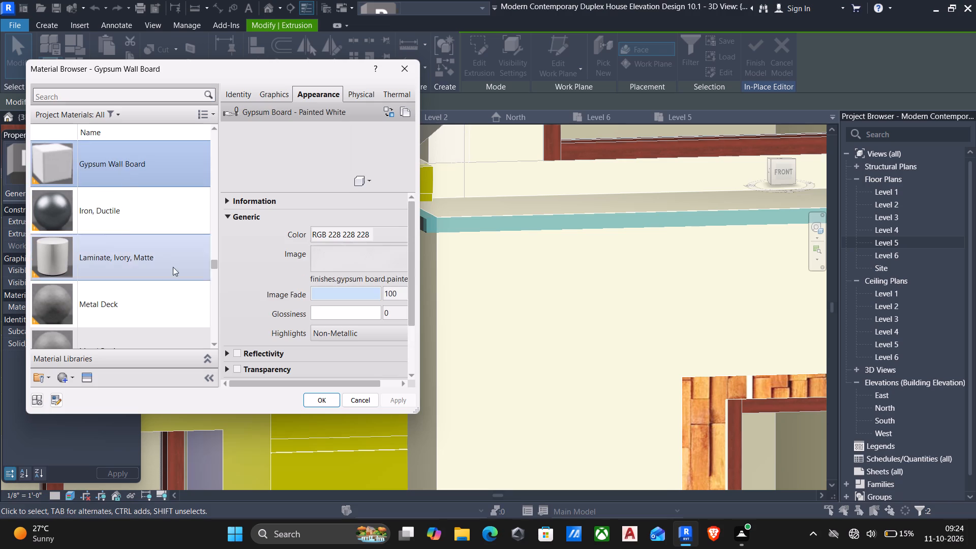
{"action": "left_click", "coordinate": [320, 396]}
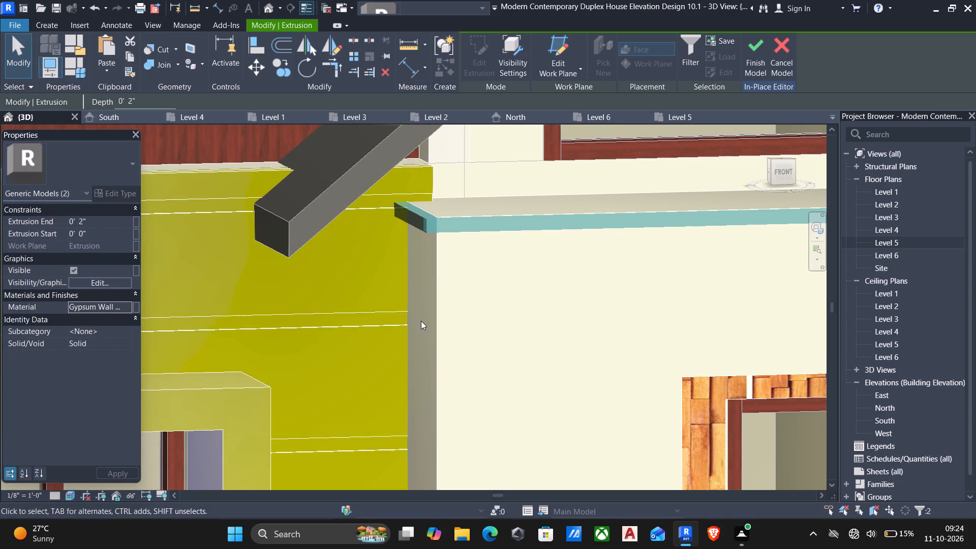
{"action": "scroll", "coordinate": [510, 294], "scroll_direction": "down", "scroll_amount": 4}
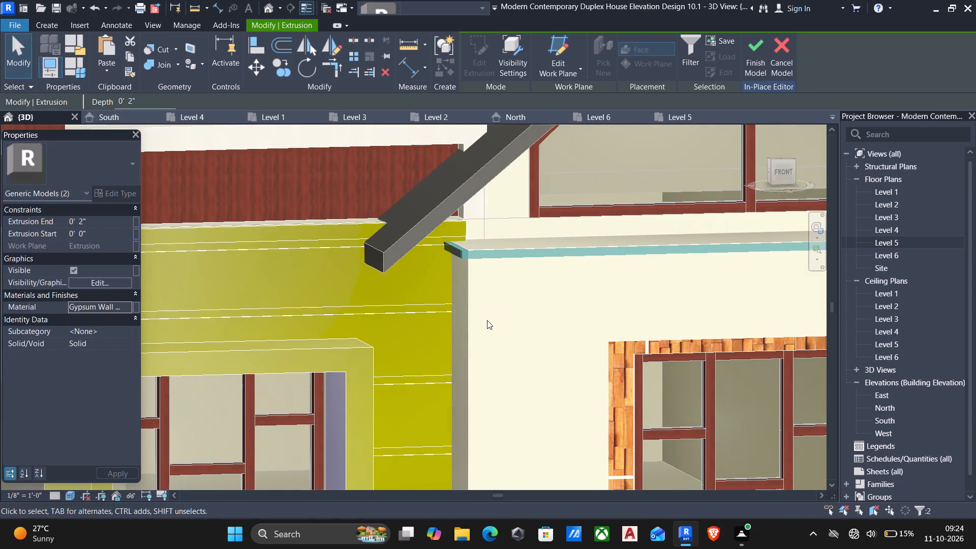
{"action": "scroll", "coordinate": [486, 321], "scroll_direction": "down", "scroll_amount": 4}
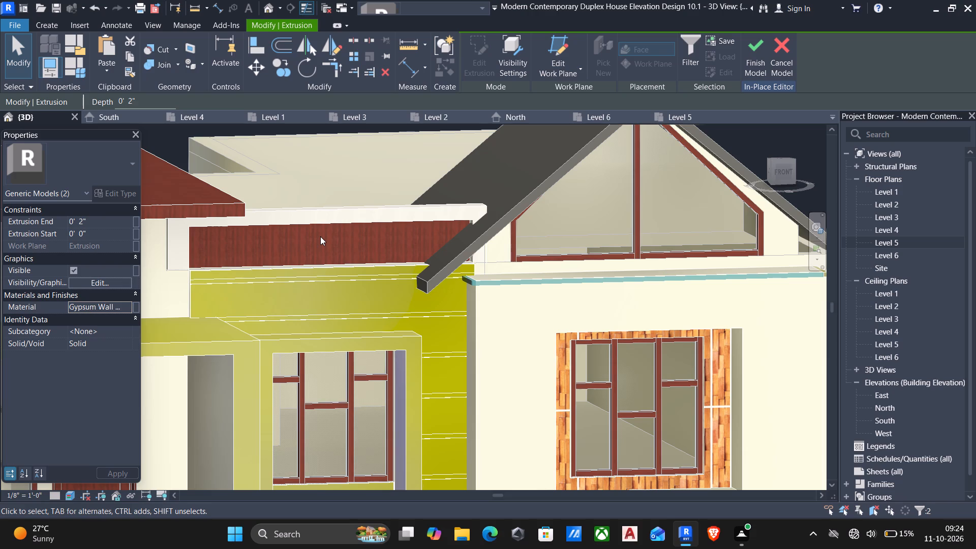
{"action": "key", "text": "Escape"}
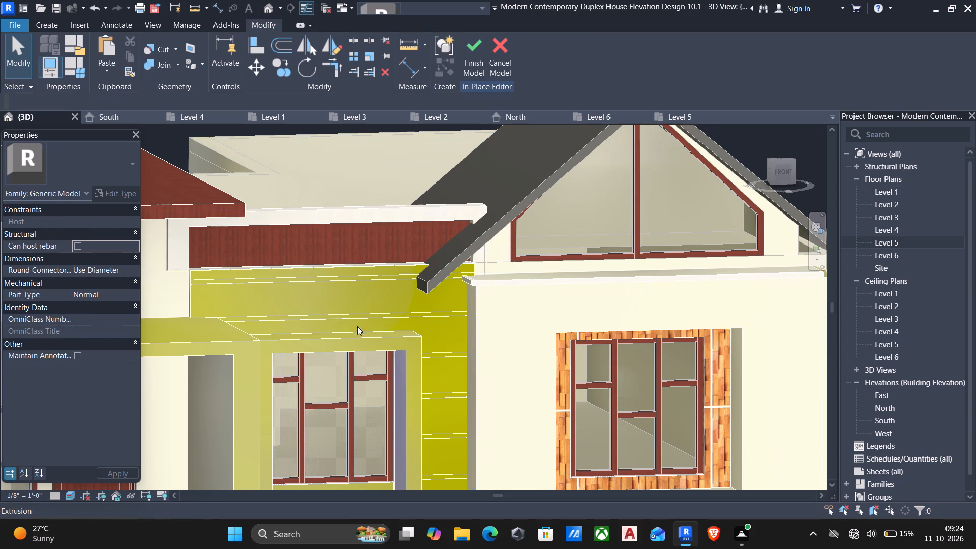
Set the material of the horizontal band extrusion above the ground-floor window in the central bay to Gypsum Wall Board.
{"action": "scroll", "coordinate": [352, 368], "scroll_direction": "down", "scroll_amount": 3}
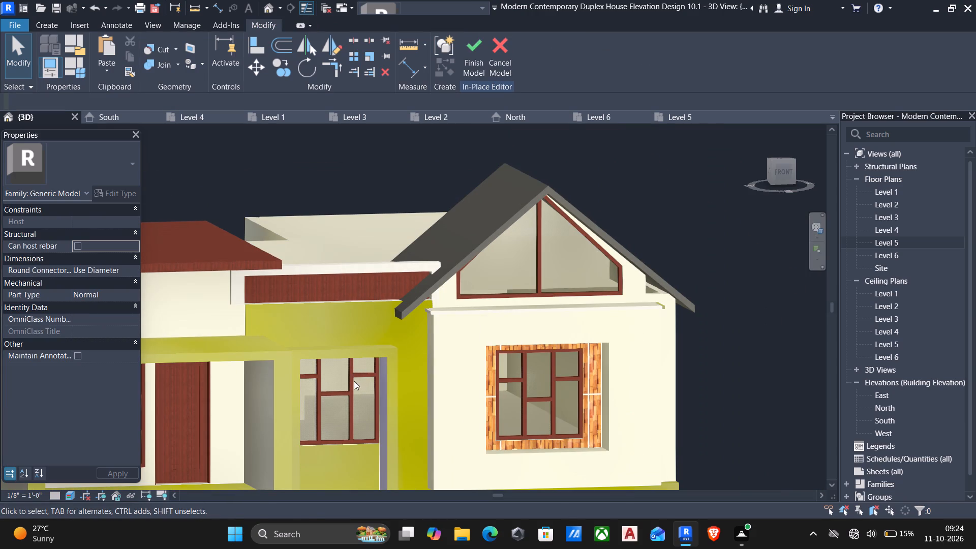
{"action": "middle_click_drag", "start_coordinate": [352, 383], "coordinate": [426, 275]}
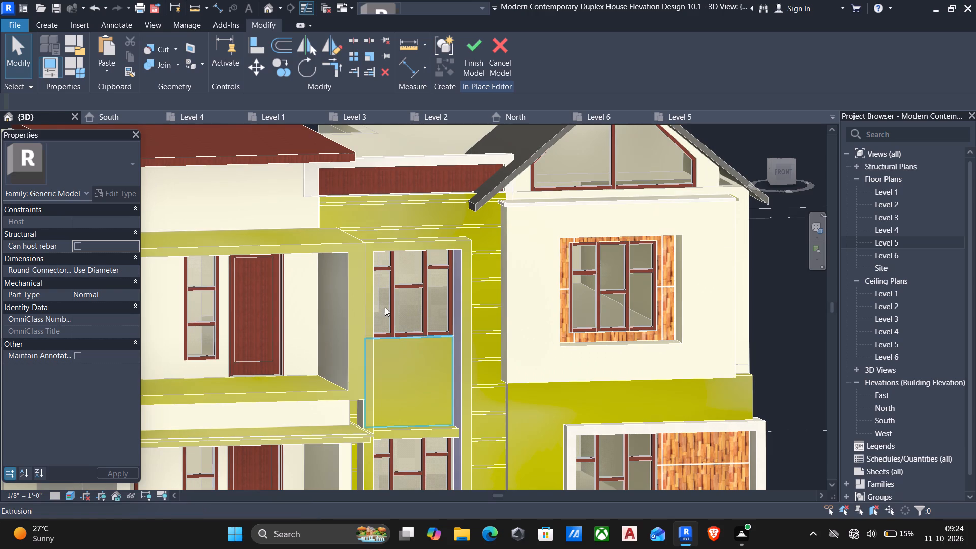
{"action": "left_click", "coordinate": [415, 433]}
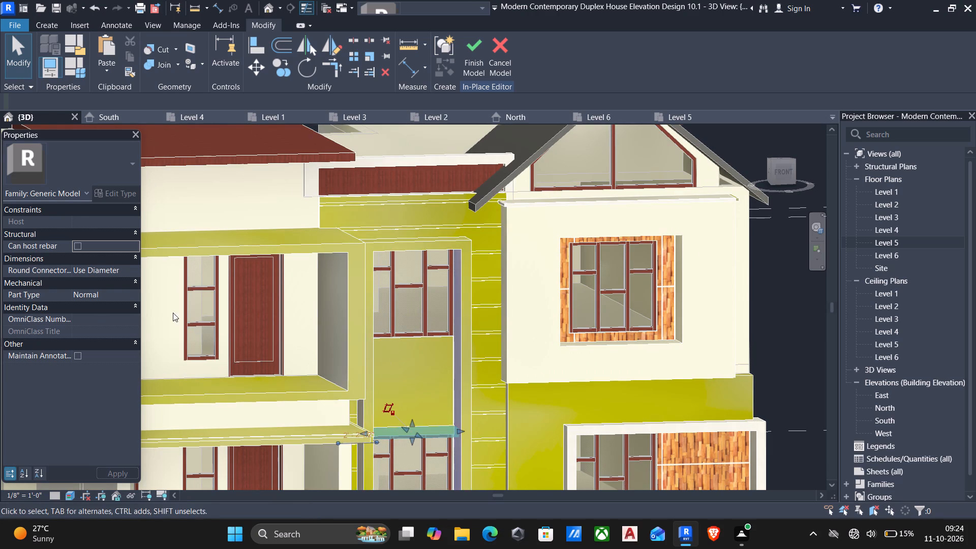
{"action": "left_click", "coordinate": [127, 308]}
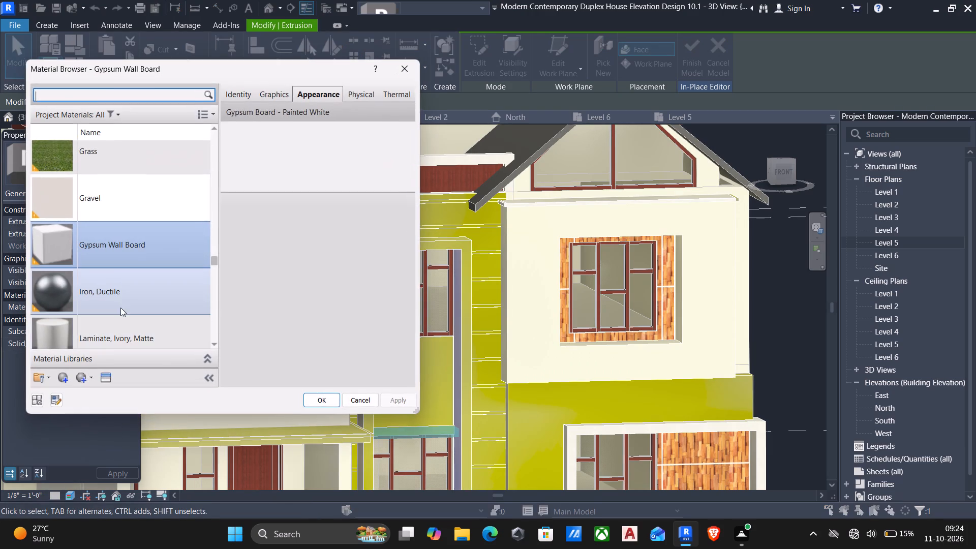
{"action": "left_click", "coordinate": [322, 401]}
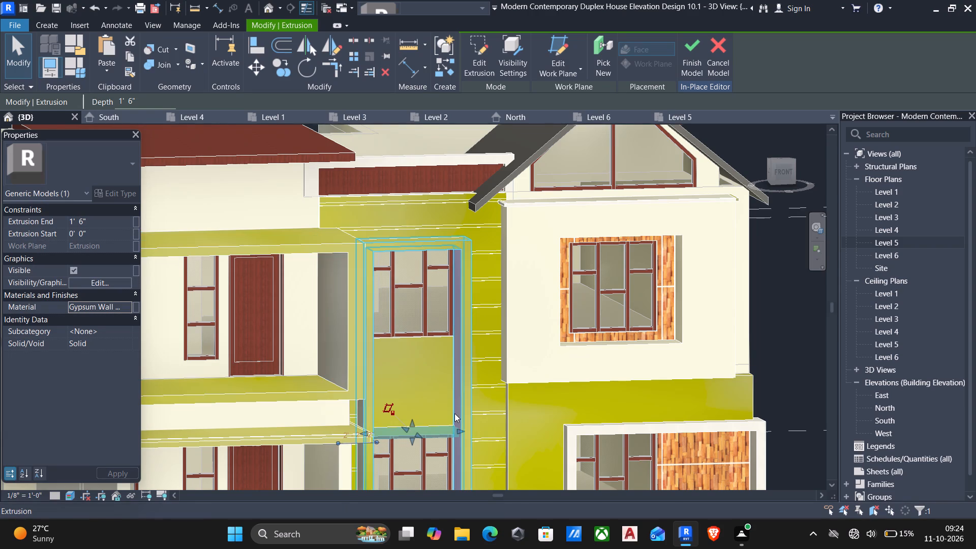
Create a new material named Ash colour for the tall frame extrusion around the central bay's stacked windows.
{"action": "left_click", "coordinate": [412, 239]}
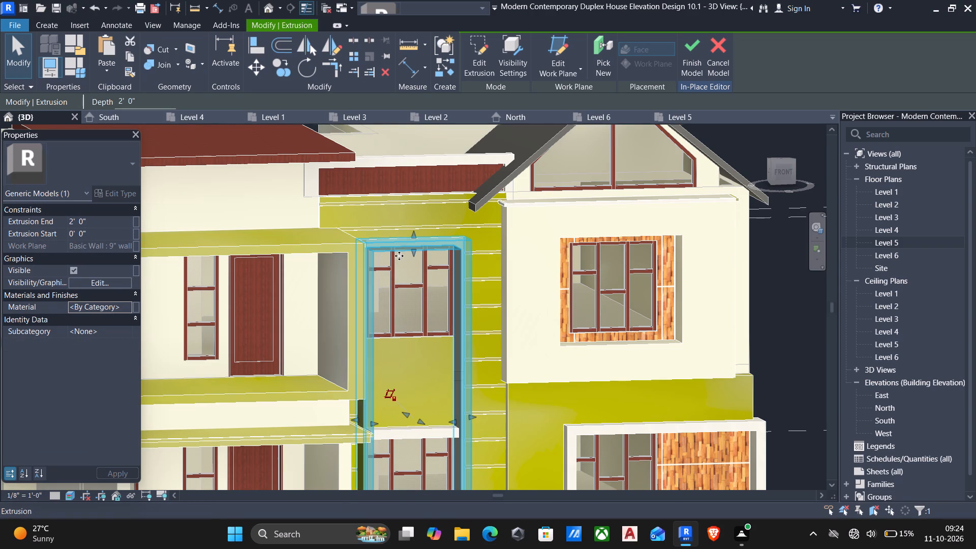
{"action": "left_click", "coordinate": [128, 306]}
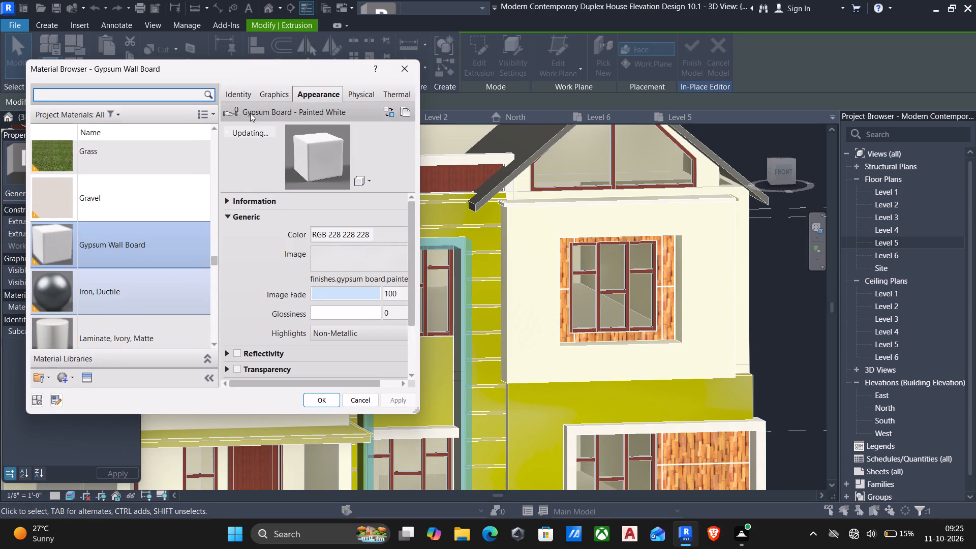
{"action": "left_click", "coordinate": [60, 378]}
{"action": "left_click", "coordinate": [106, 398]}
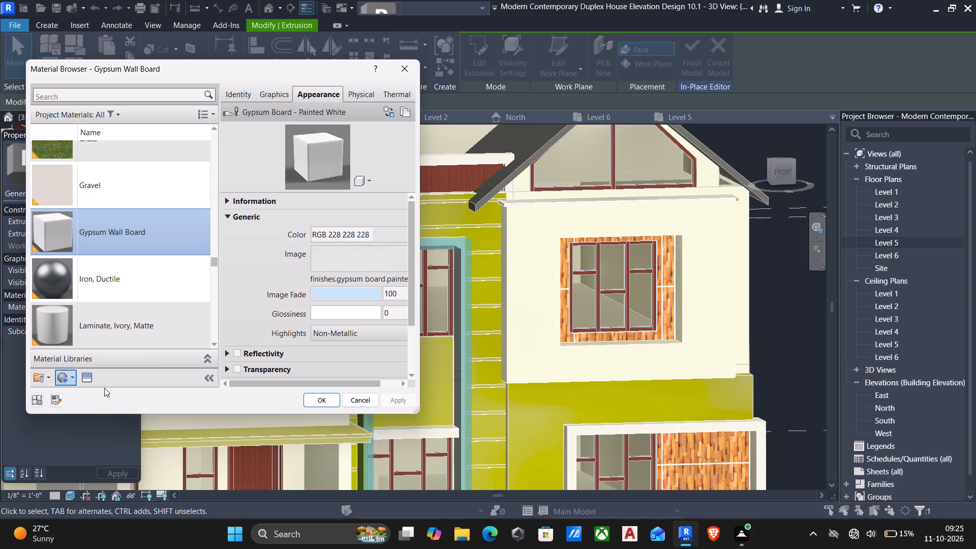
{"action": "left_click", "coordinate": [239, 93]}
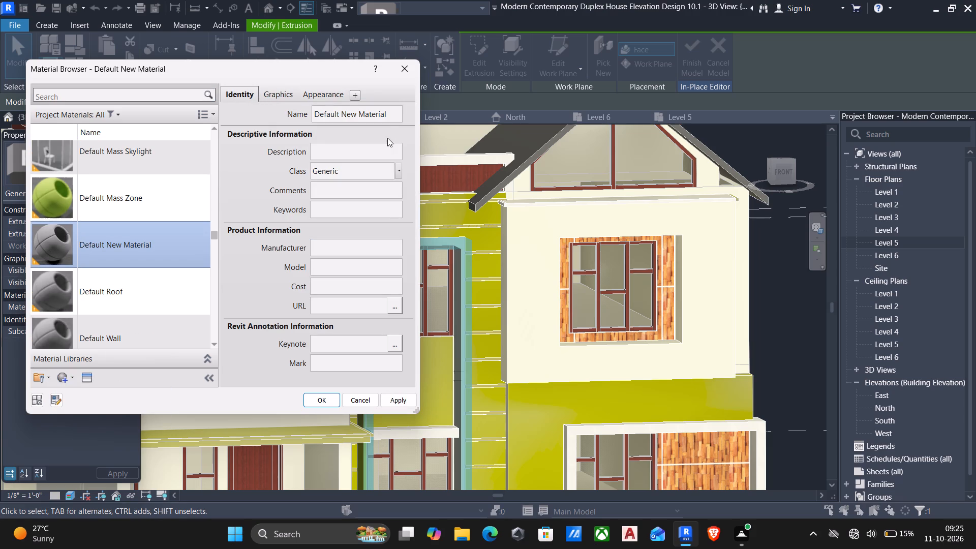
{"action": "left_click", "coordinate": [395, 112]}
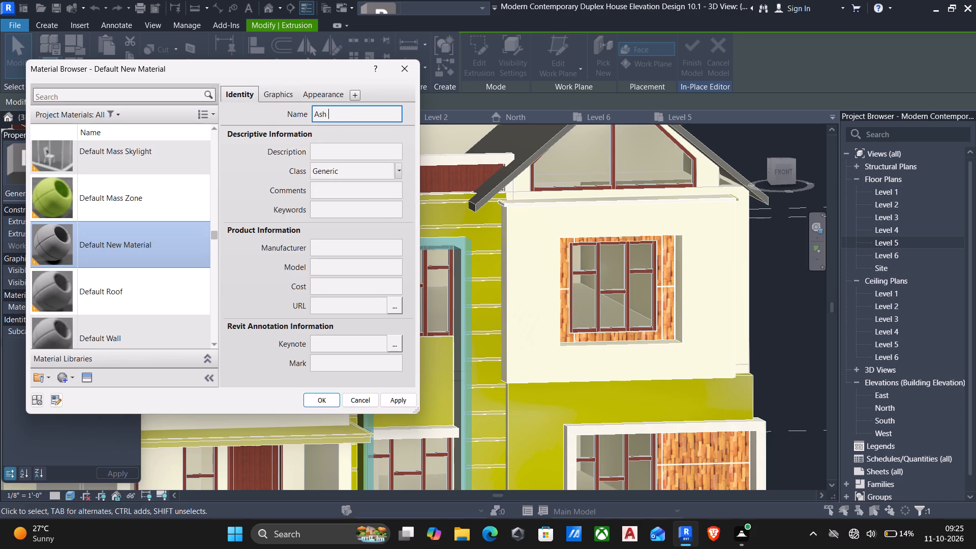
{"action": "type", "text": "colour"}
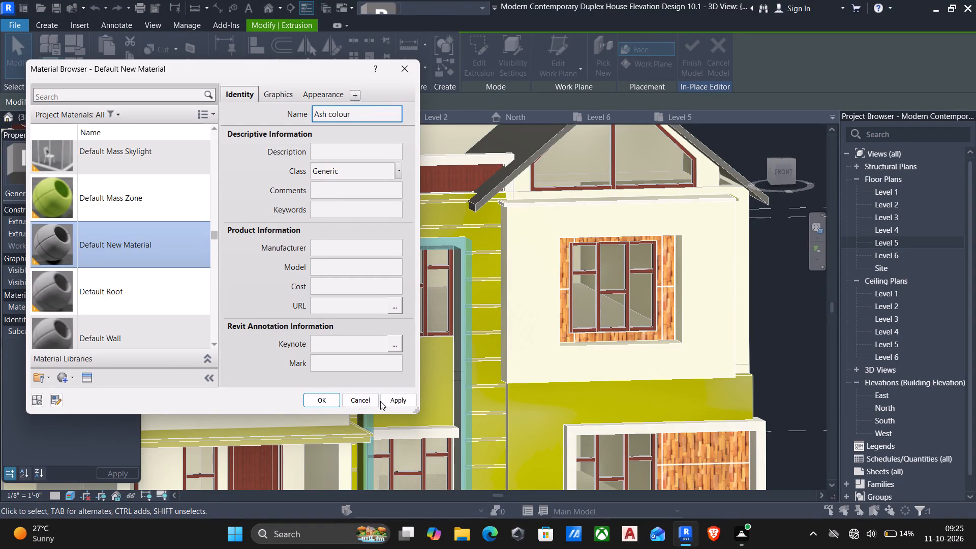
{"action": "left_click", "coordinate": [399, 399]}
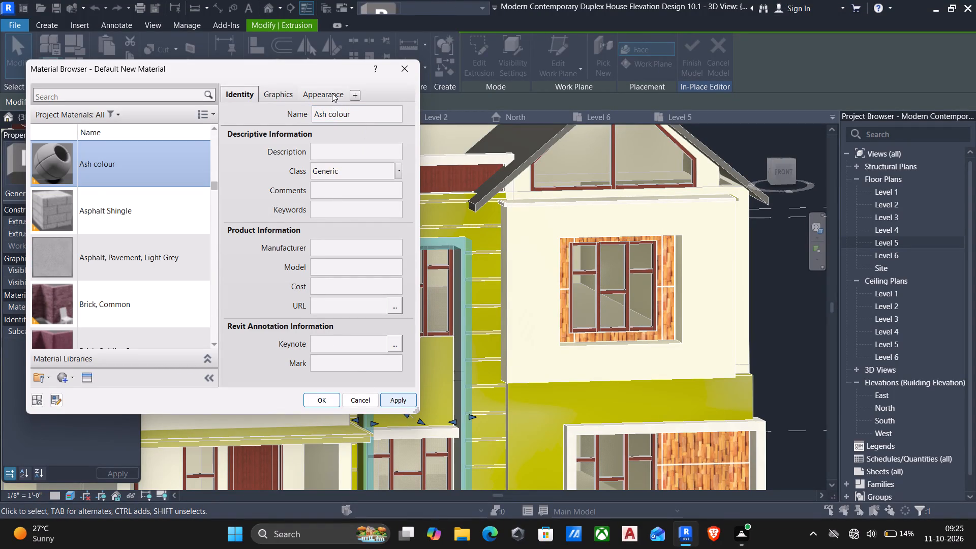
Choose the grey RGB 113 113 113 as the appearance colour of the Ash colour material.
{"action": "left_click", "coordinate": [325, 92]}
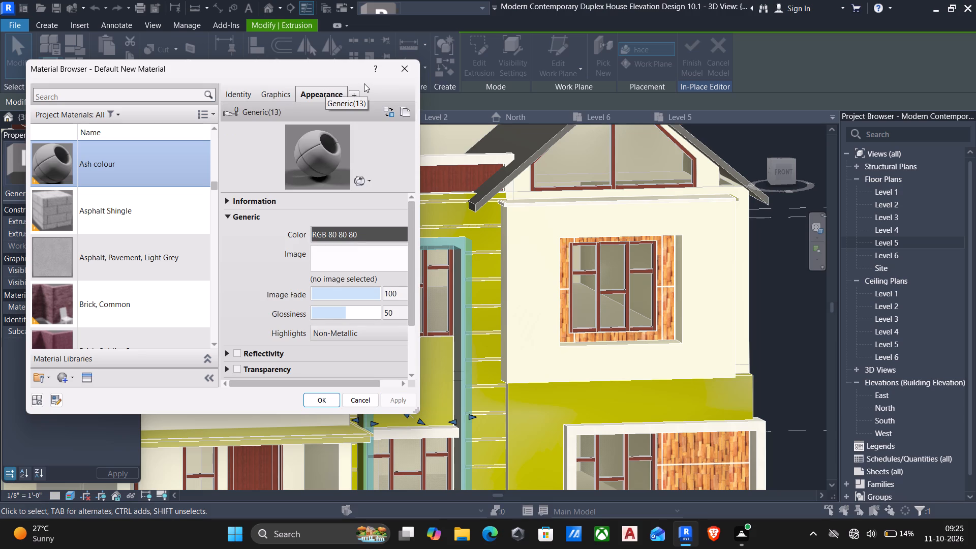
{"action": "left_click", "coordinate": [374, 233]}
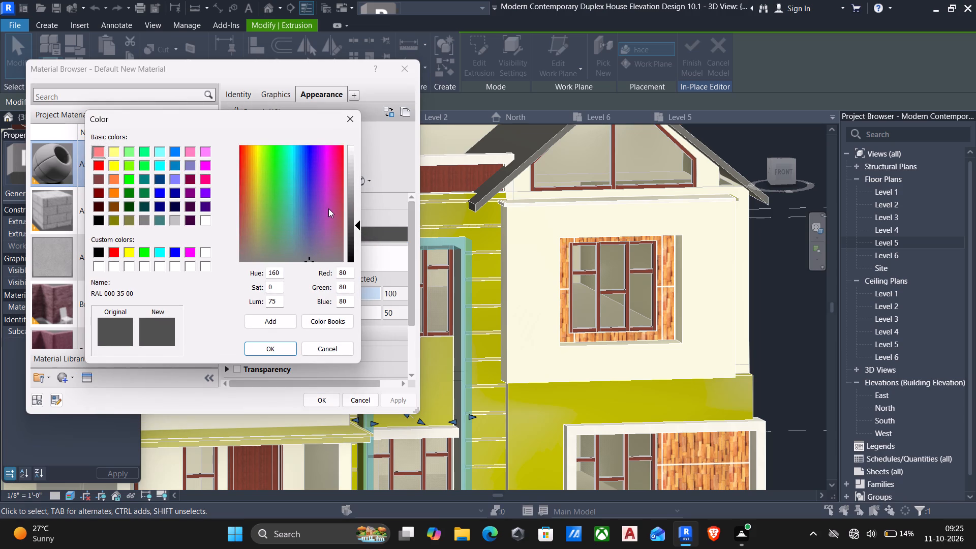
{"action": "left_click_drag", "start_coordinate": [349, 196], "coordinate": [354, 196]}
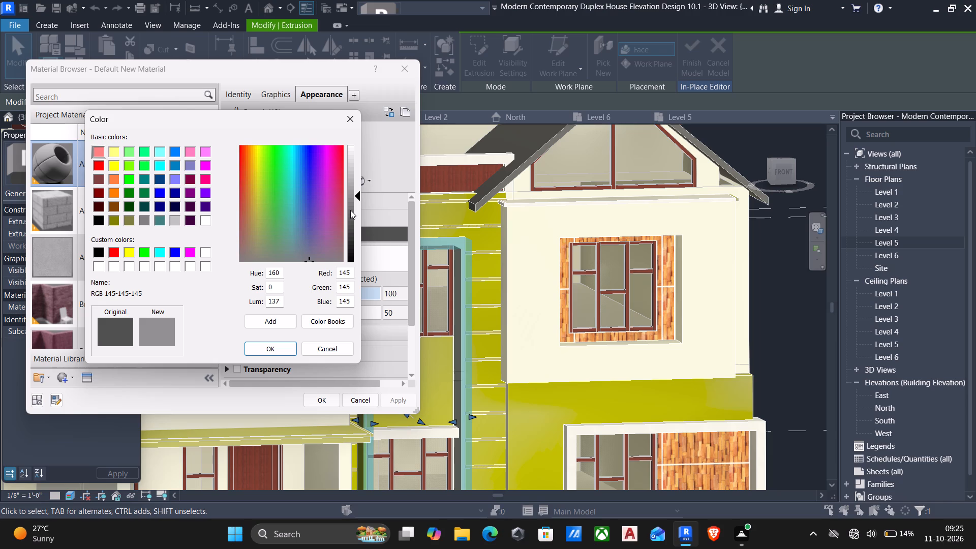
{"action": "left_click", "coordinate": [350, 210]}
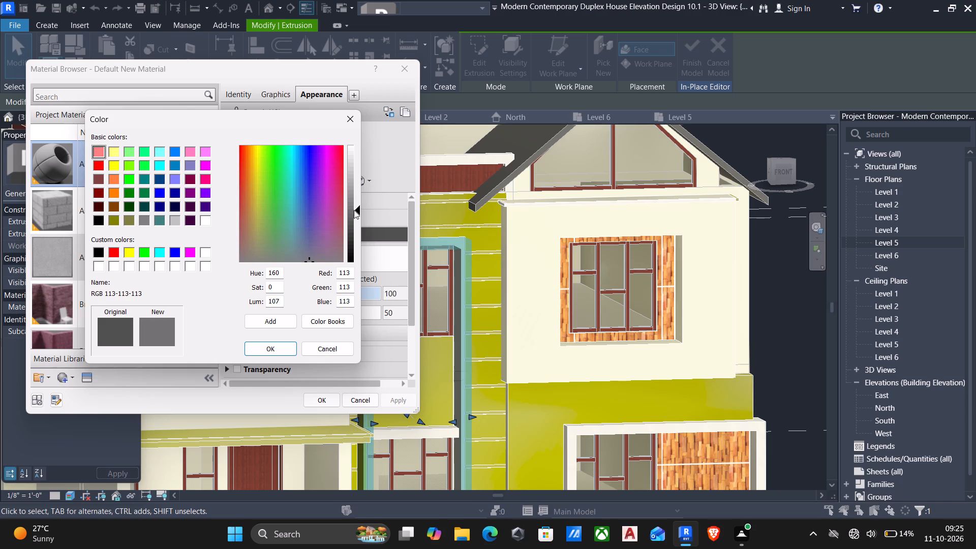
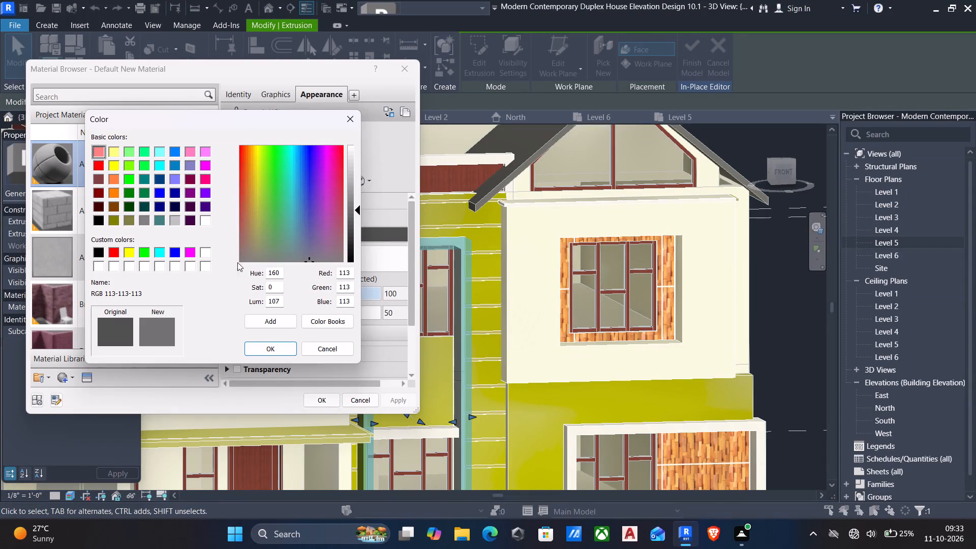
Accept the grey colour and assign the Ash colour material to the tall frame extrusion around the central bay's stacked windows.
{"action": "left_click", "coordinate": [264, 346]}
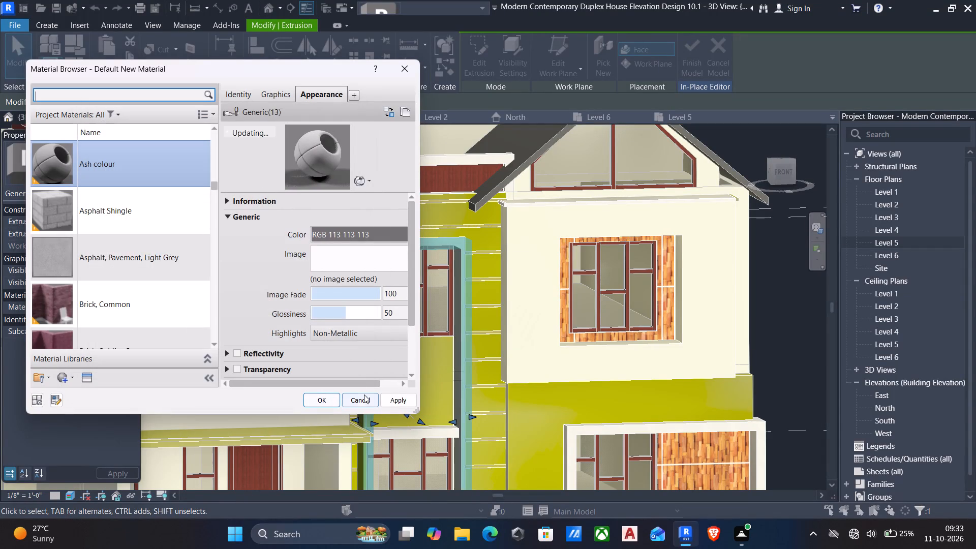
{"action": "left_click", "coordinate": [399, 400]}
{"action": "left_click", "coordinate": [323, 398]}
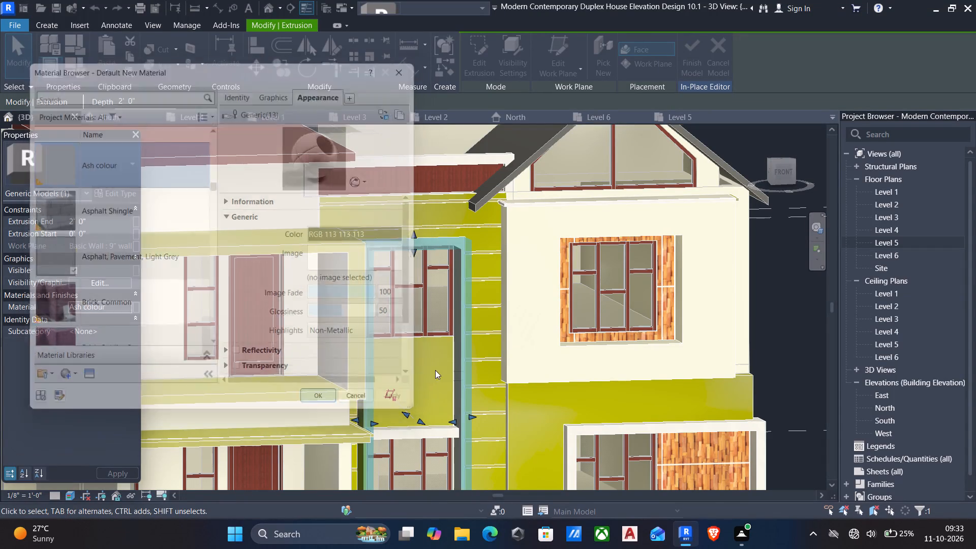
{"action": "key", "text": "Escape"}
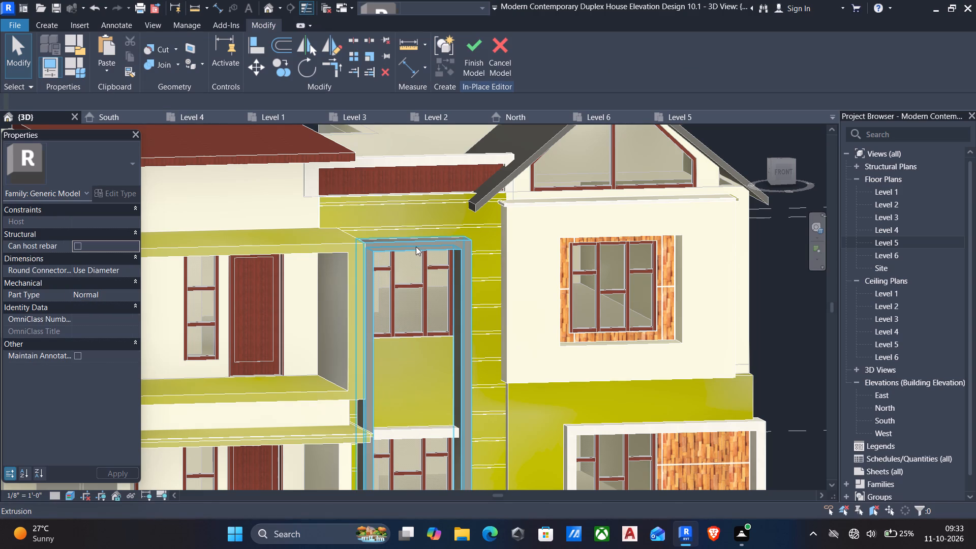
Create a new material named light ash colour for the grooved wall panel extrusion surrounding the central bay's tall frame.
{"action": "left_click", "coordinate": [424, 202]}
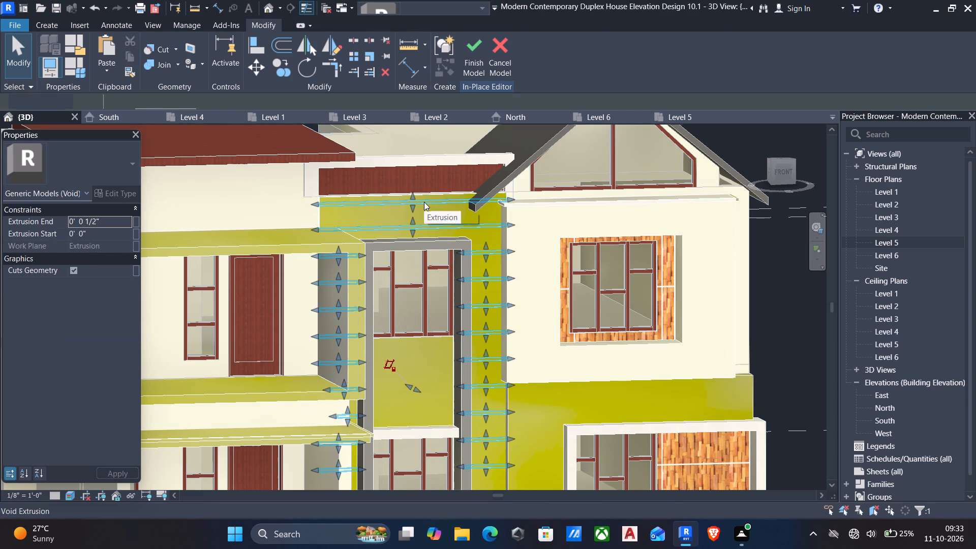
{"action": "key", "text": "Escape"}
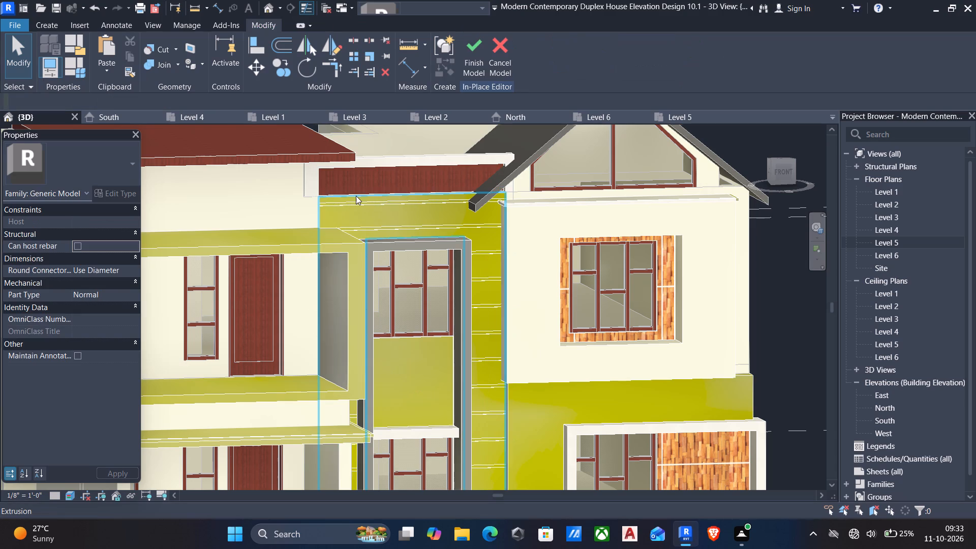
{"action": "left_click", "coordinate": [348, 197]}
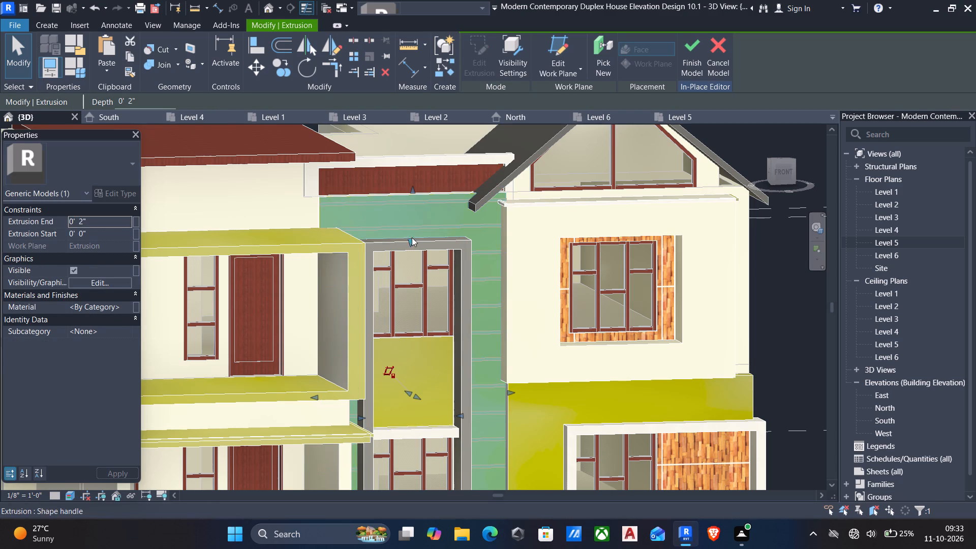
{"action": "left_click", "coordinate": [129, 309]}
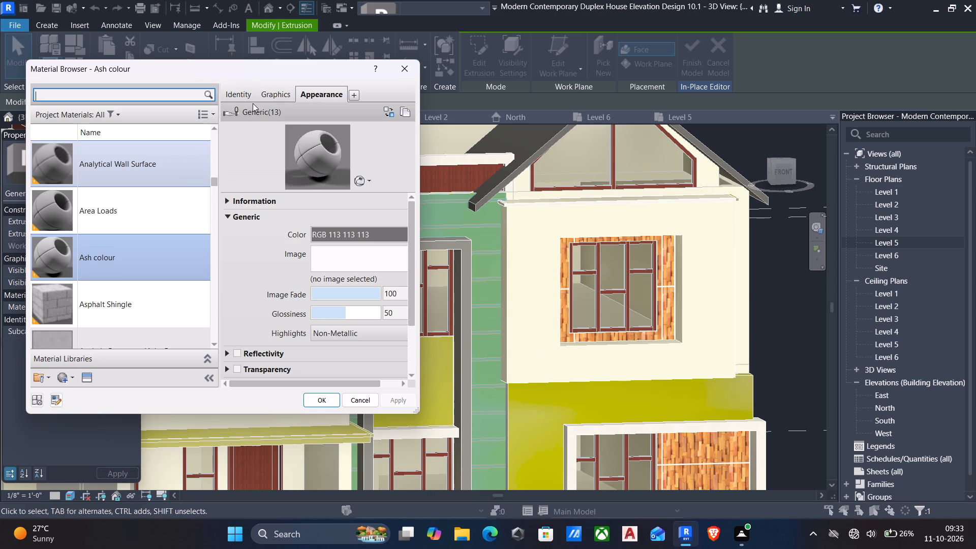
{"action": "left_click", "coordinate": [242, 96]}
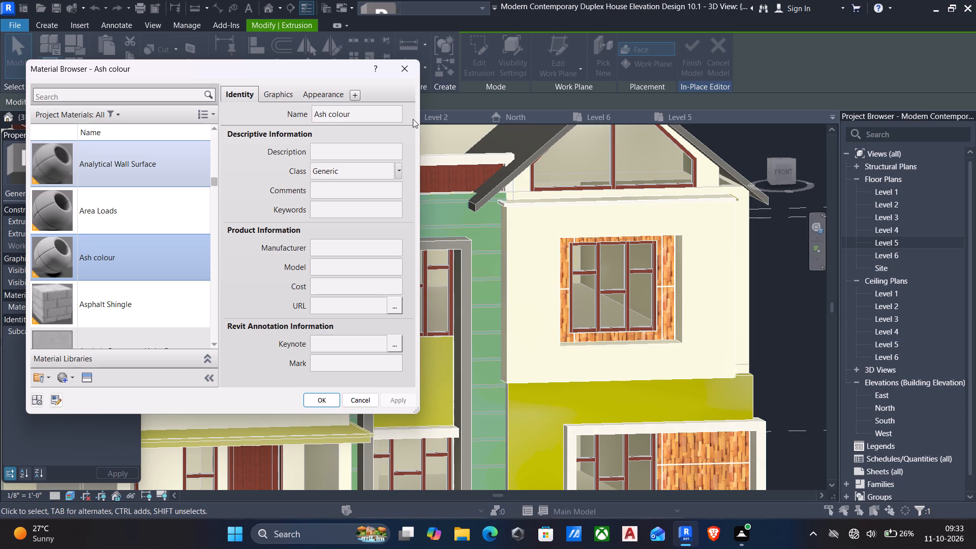
{"action": "left_click", "coordinate": [61, 377]}
{"action": "left_click", "coordinate": [89, 400]}
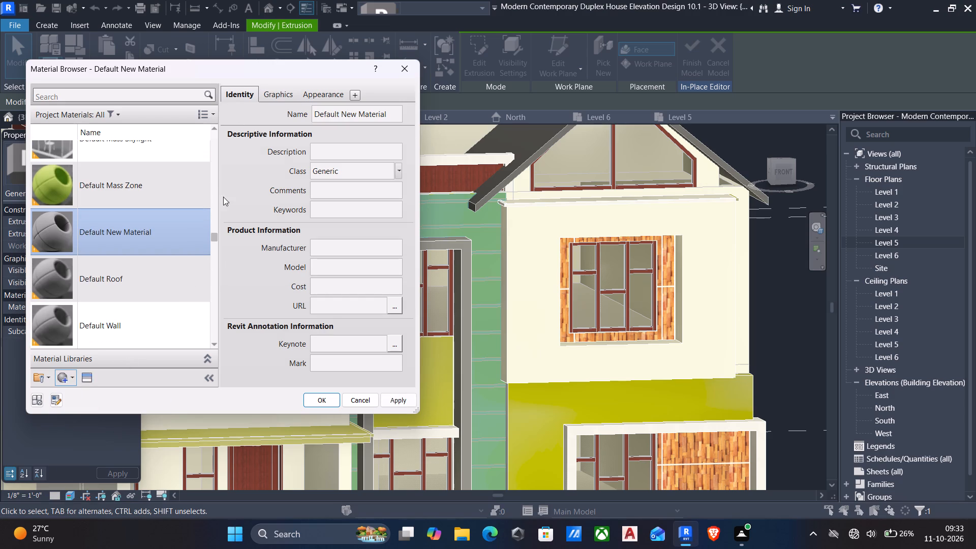
{"action": "left_click", "coordinate": [392, 114]}
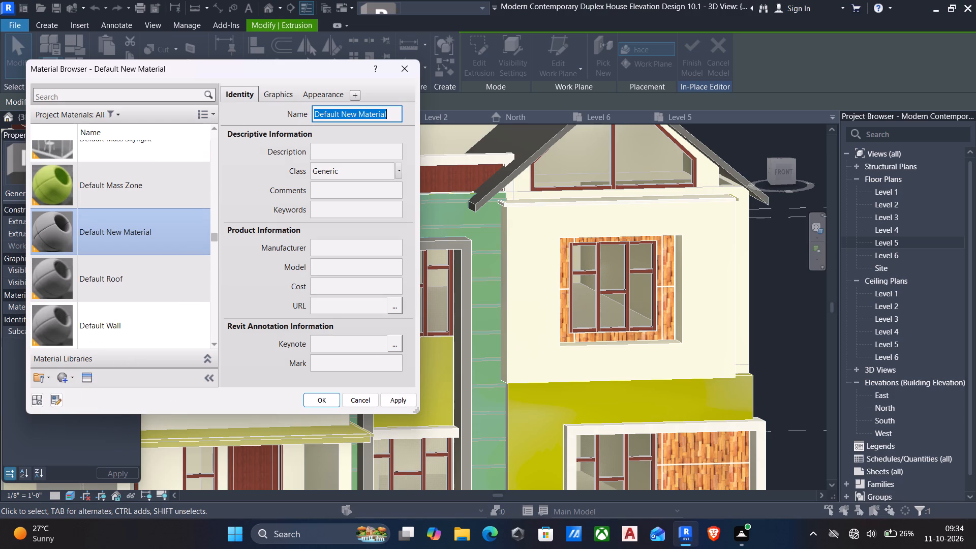
{"action": "type", "text": "li"}
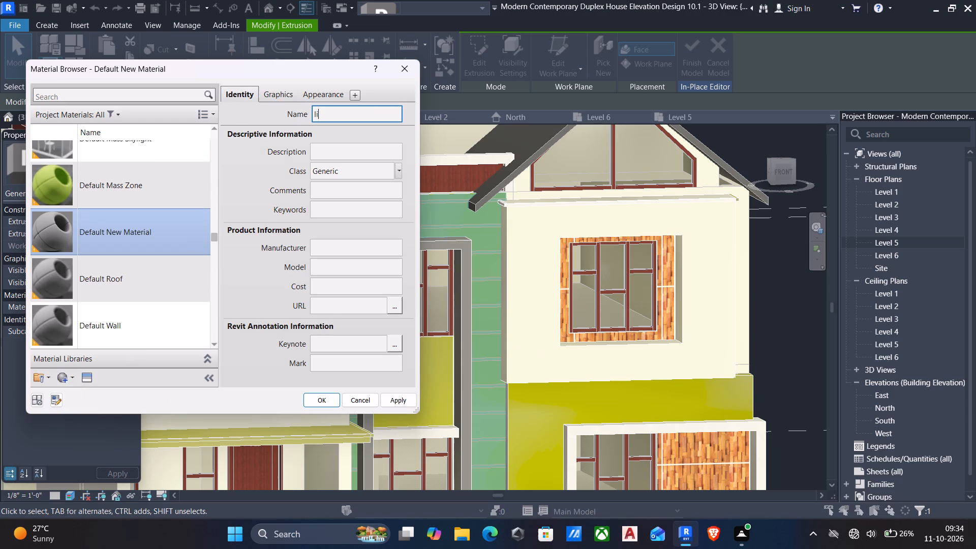
{"action": "type", "text": "ght a"}
{"action": "type", "text": "sh colour"}
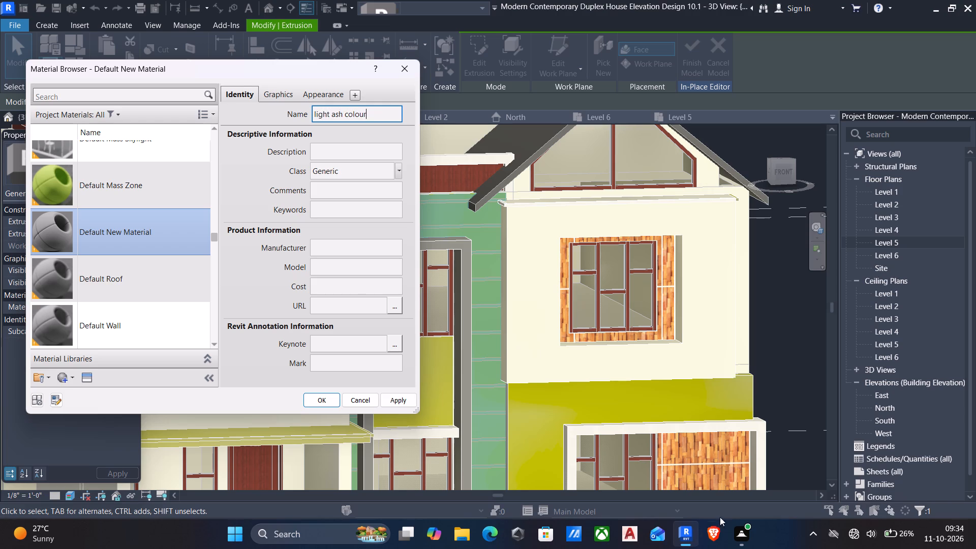
{"action": "left_click", "coordinate": [400, 400]}
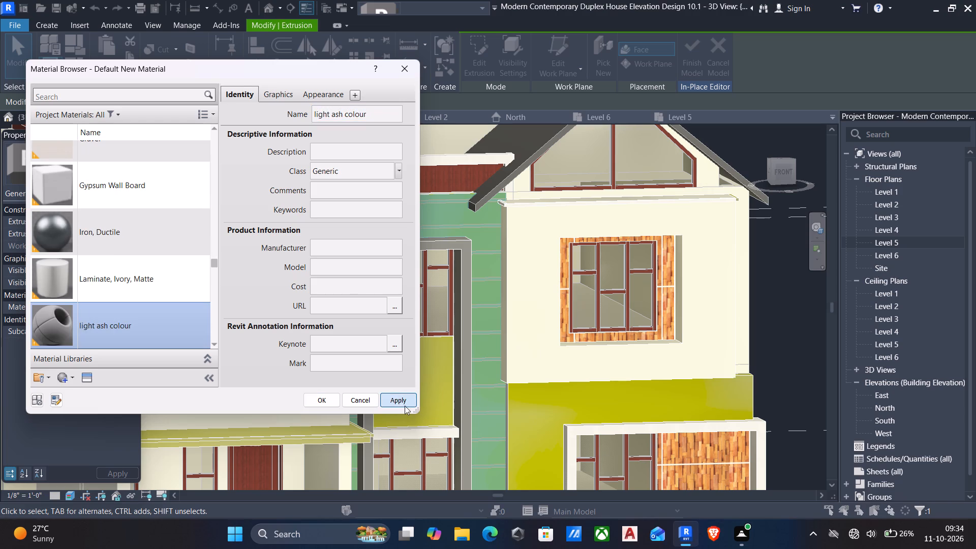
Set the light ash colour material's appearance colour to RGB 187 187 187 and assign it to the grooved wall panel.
{"action": "left_click", "coordinate": [327, 94]}
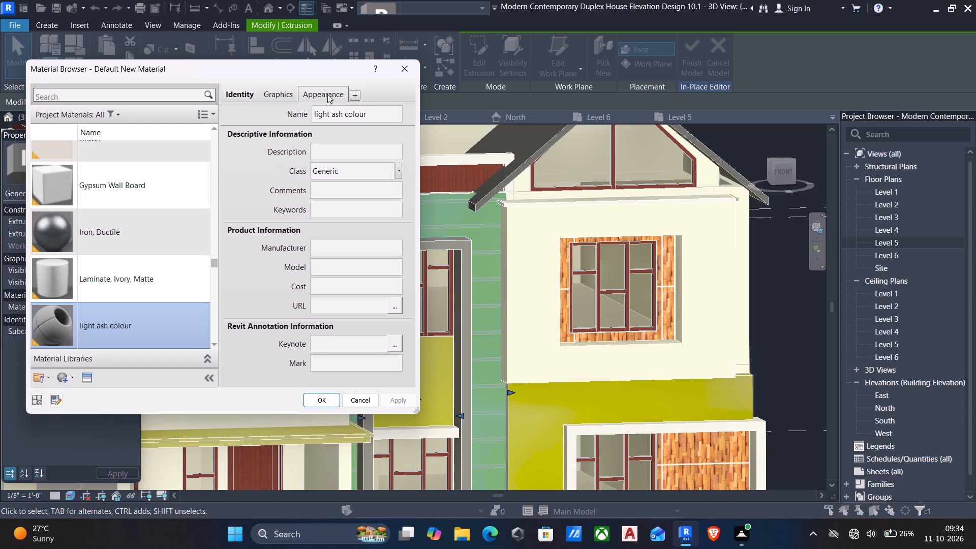
{"action": "left_click", "coordinate": [377, 238]}
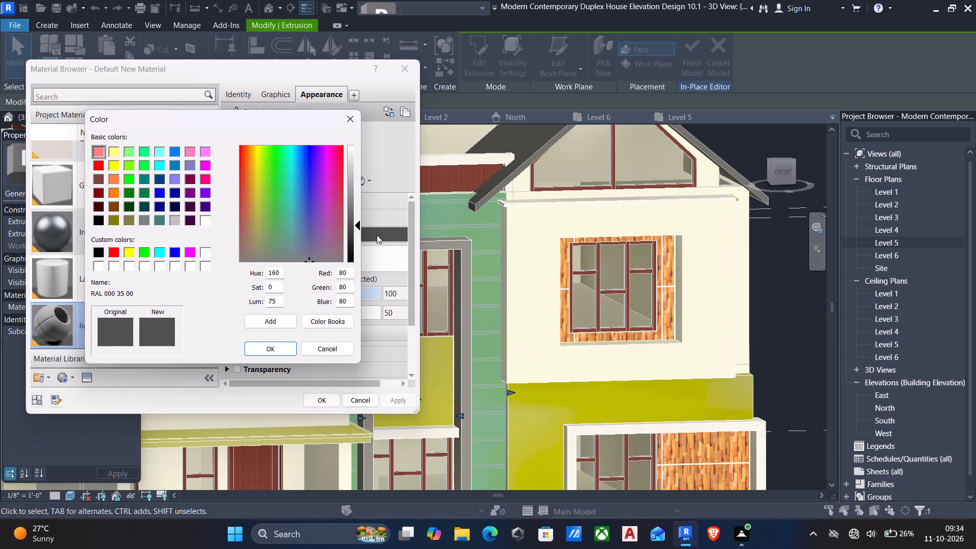
{"action": "left_click", "coordinate": [351, 183]}
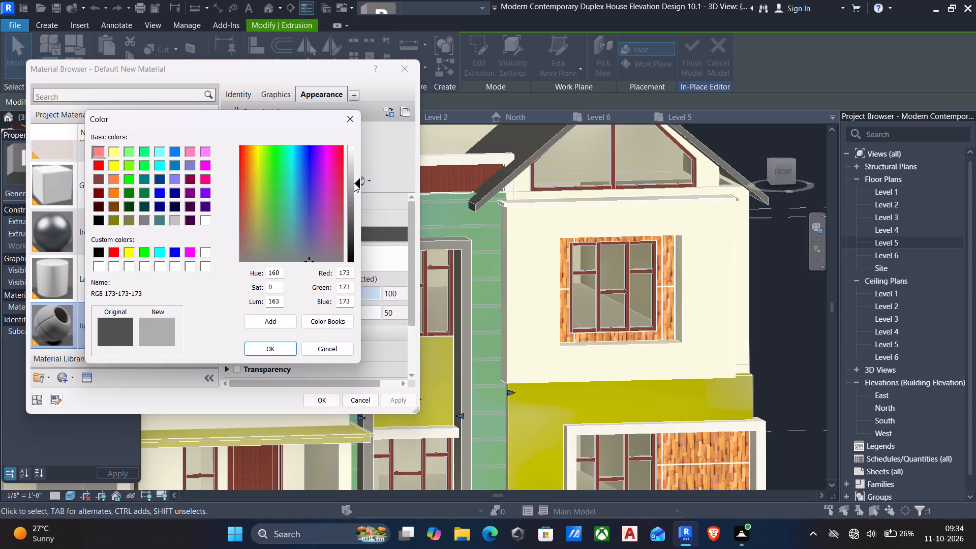
{"action": "left_click", "coordinate": [351, 187]}
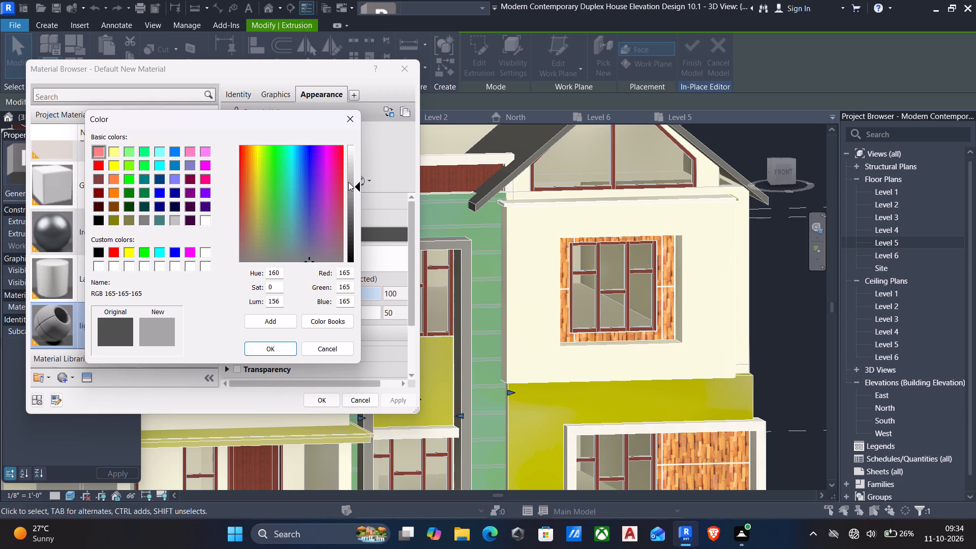
{"action": "left_click", "coordinate": [350, 185]}
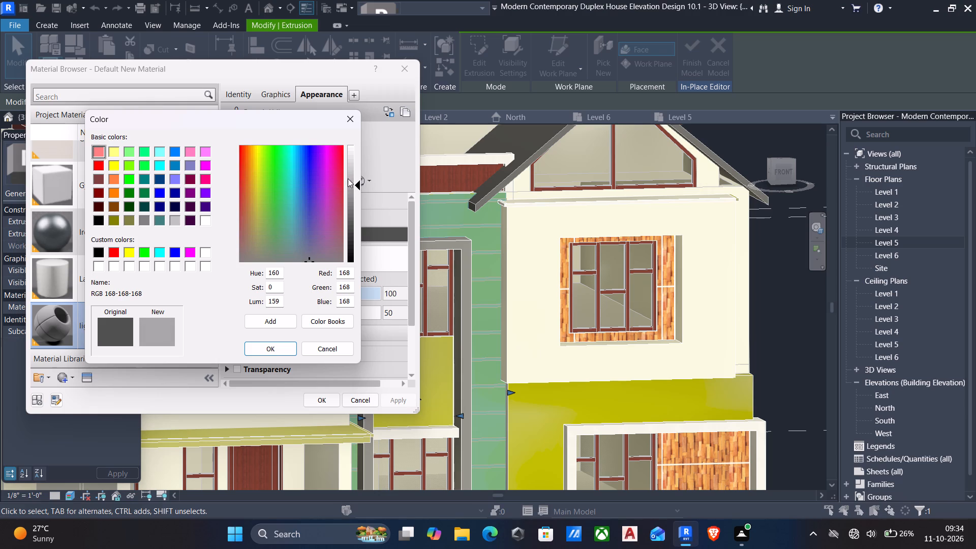
{"action": "left_click", "coordinate": [352, 180]}
{"action": "left_click", "coordinate": [353, 173]}
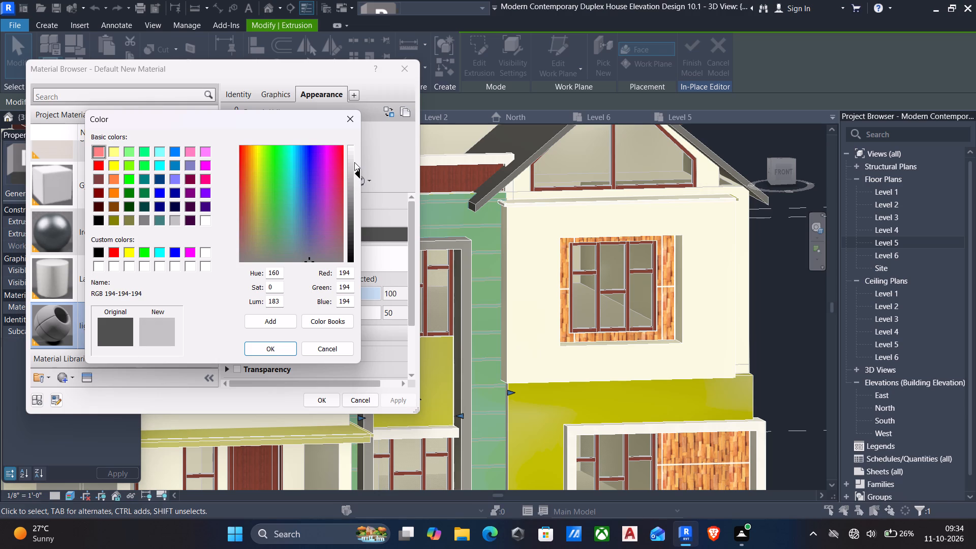
{"action": "left_click", "coordinate": [354, 162]}
{"action": "left_click", "coordinate": [350, 177]}
{"action": "left_click", "coordinate": [262, 351]}
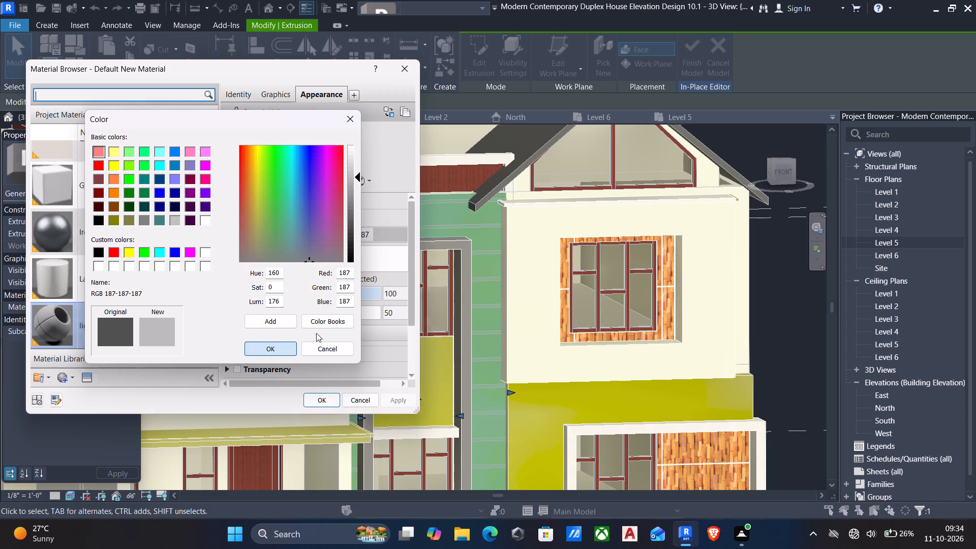
{"action": "left_click", "coordinate": [392, 402]}
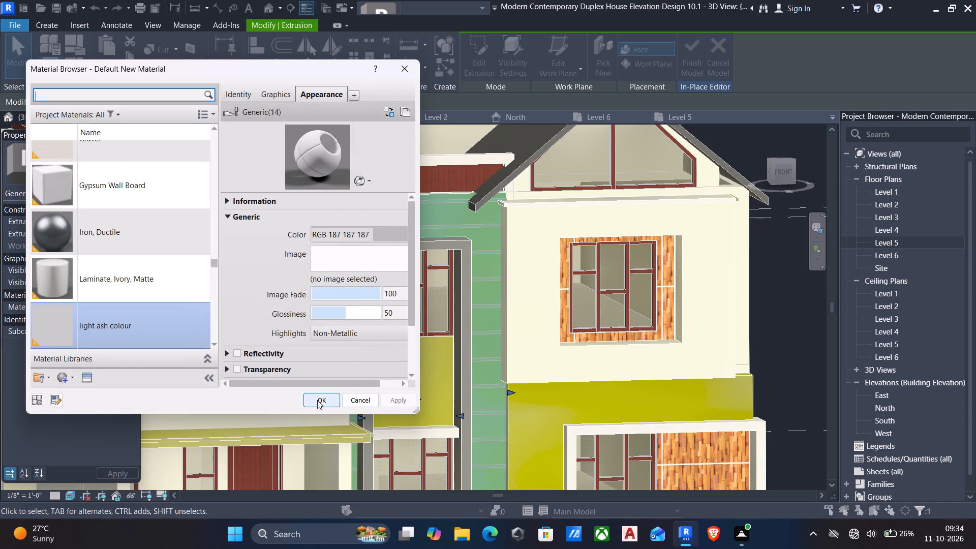
{"action": "left_click_drag", "start_coordinate": [316, 400], "coordinate": [324, 394]}
{"action": "key", "text": "Escape"}
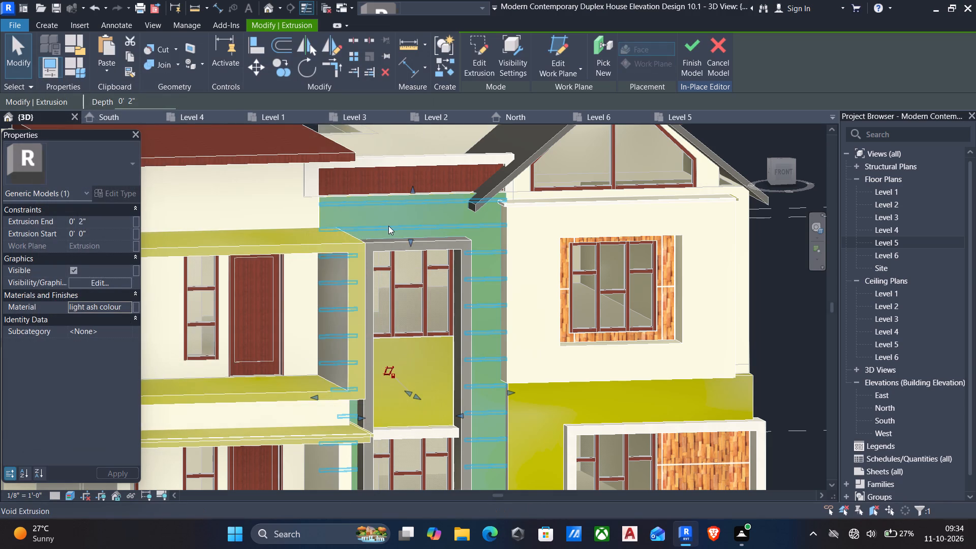
Create a new material named Ash brick for the infill panel extrusion below the central bay's stacked windows.
{"action": "scroll", "coordinate": [464, 301], "scroll_direction": "down", "scroll_amount": 3}
{"action": "middle_click_drag", "start_coordinate": [463, 310], "coordinate": [437, 326], "text": "shift"}
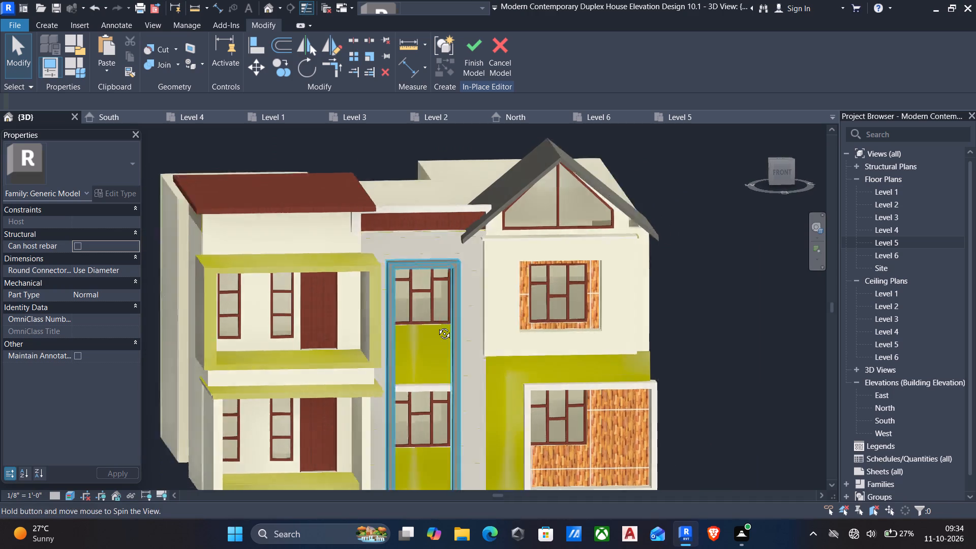
{"action": "middle_click_drag", "start_coordinate": [437, 326], "coordinate": [426, 336], "text": "shift"}
{"action": "scroll", "coordinate": [425, 340], "scroll_direction": "down", "scroll_amount": 4}
{"action": "middle_click_drag", "start_coordinate": [433, 368], "coordinate": [485, 348]}
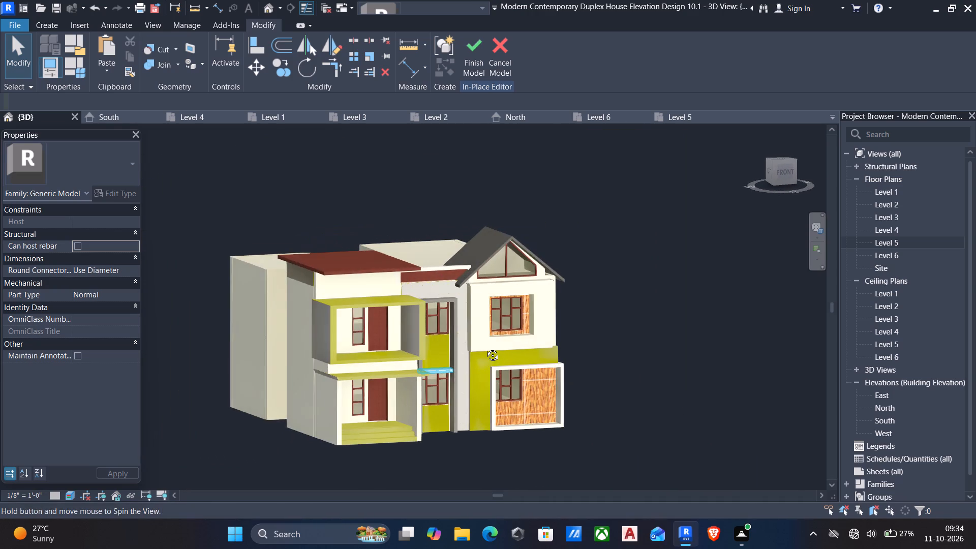
{"action": "middle_click_drag", "start_coordinate": [485, 348], "coordinate": [485, 347]}
{"action": "scroll", "coordinate": [457, 347], "scroll_direction": "up", "scroll_amount": 5}
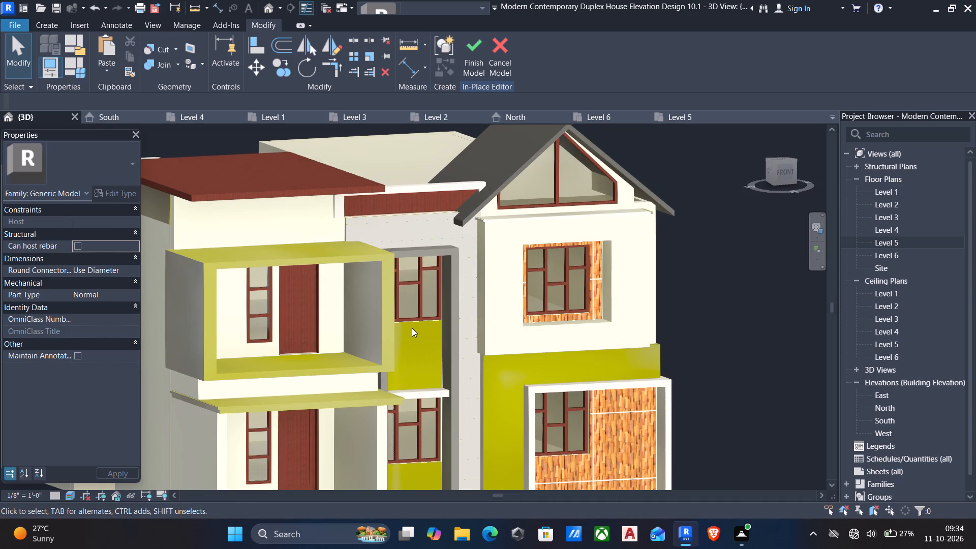
{"action": "left_click", "coordinate": [412, 328]}
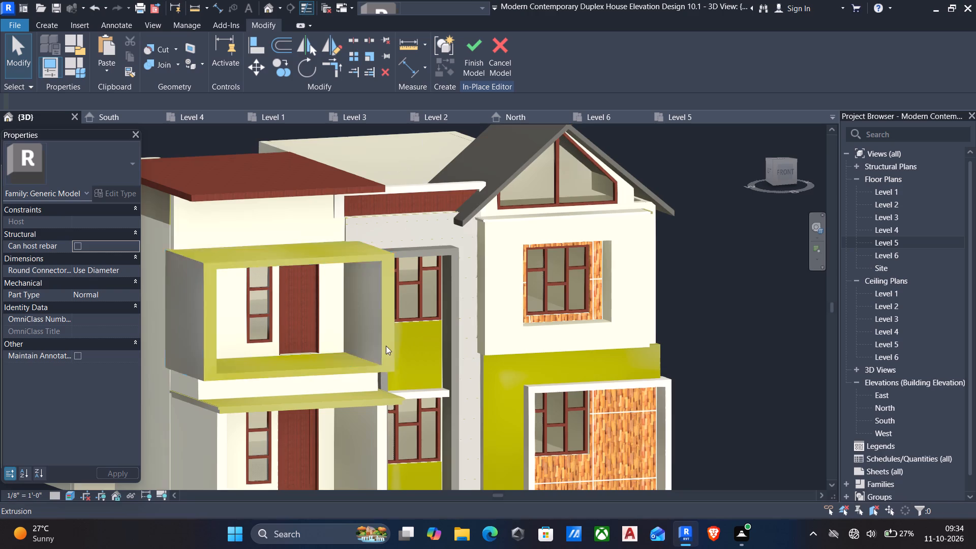
{"action": "scroll", "coordinate": [386, 363], "scroll_direction": "down", "scroll_amount": 4}
{"action": "left_click", "coordinate": [409, 347]}
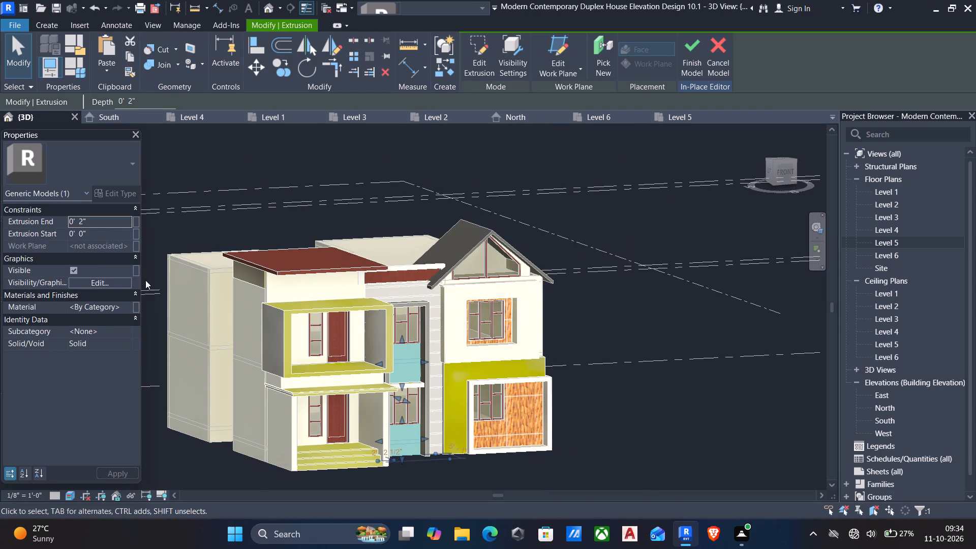
{"action": "left_click", "coordinate": [128, 307]}
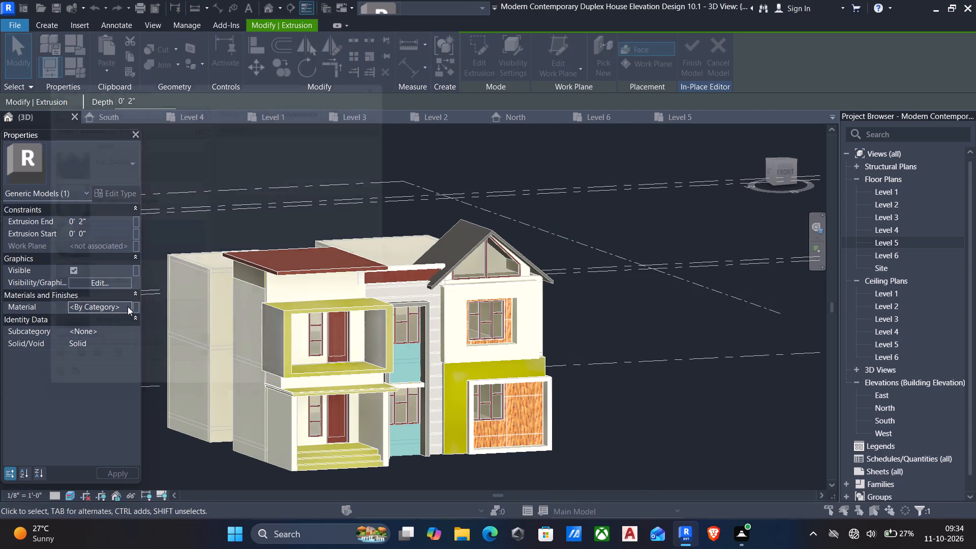
{"action": "left_click", "coordinate": [59, 379]}
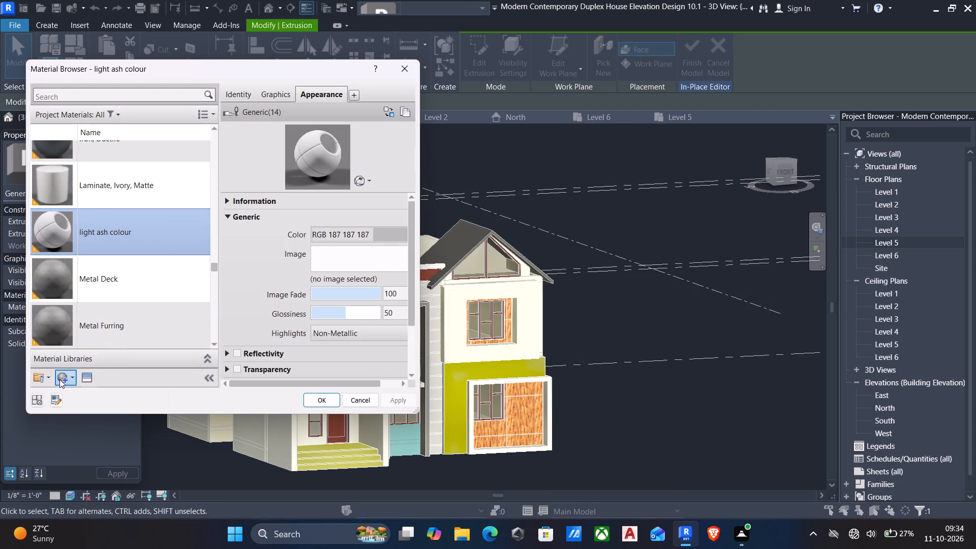
{"action": "left_click", "coordinate": [65, 394]}
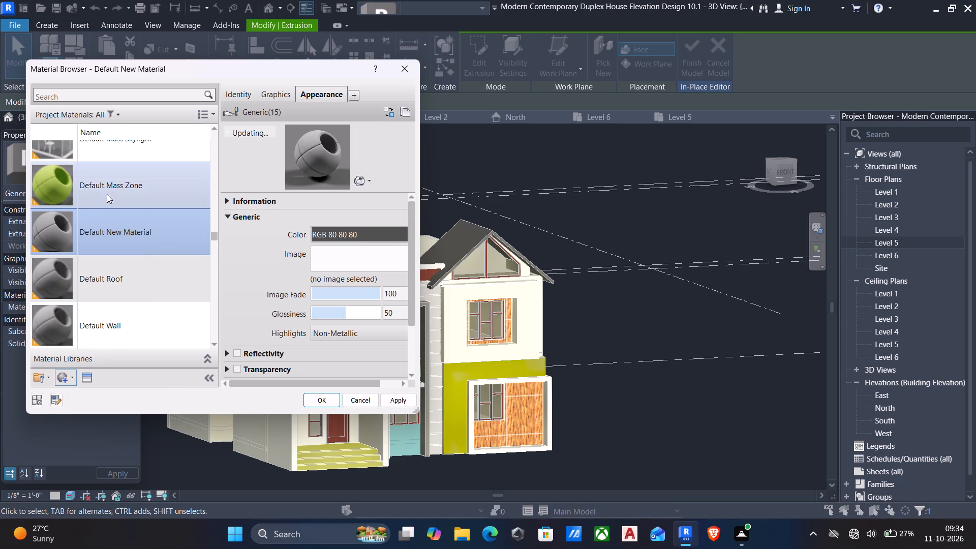
{"action": "left_click", "coordinate": [239, 93]}
{"action": "left_click", "coordinate": [388, 116]}
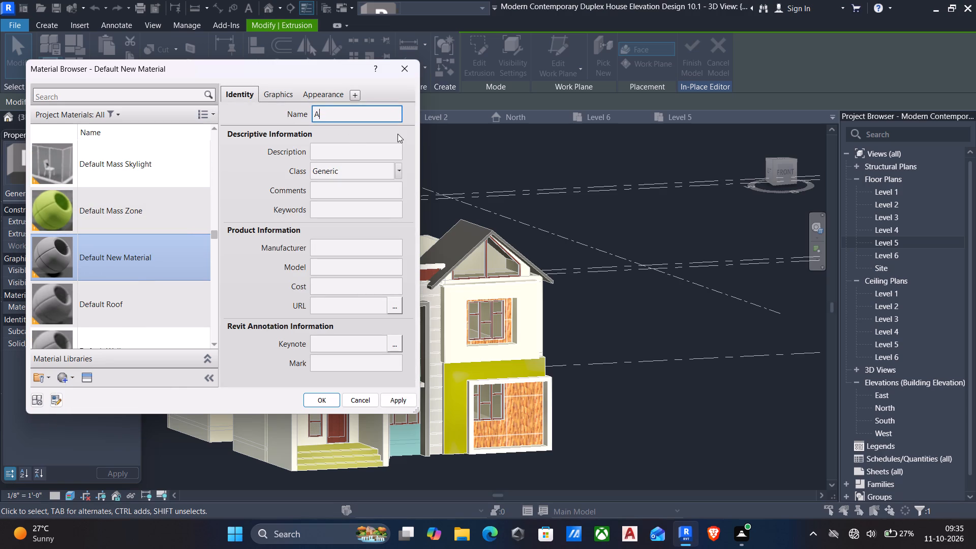
{"action": "type", "text": "sh brick"}
{"action": "key", "text": "space"}
{"action": "left_click", "coordinate": [404, 398]}
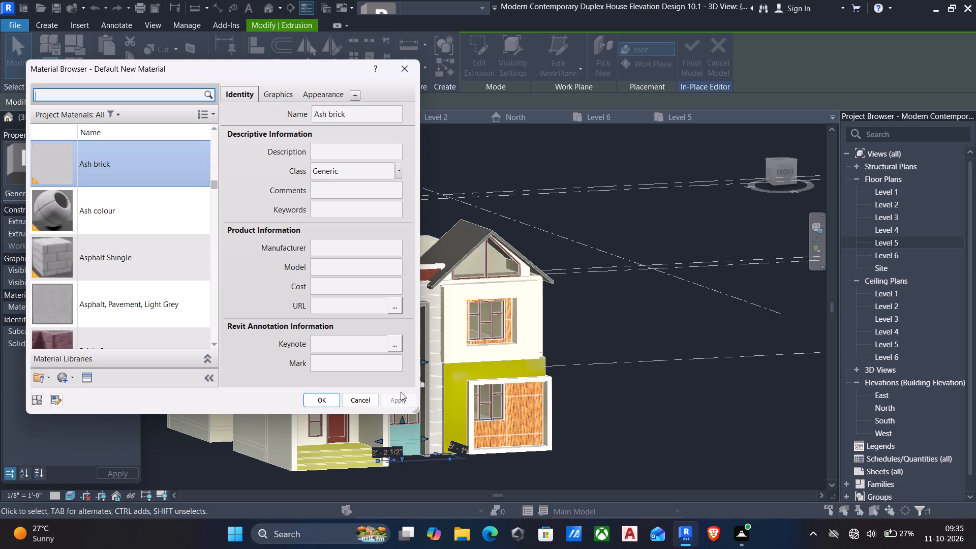
Use balcony wall.jpeg as the appearance image of the Ash brick material.
{"action": "left_click", "coordinate": [324, 95]}
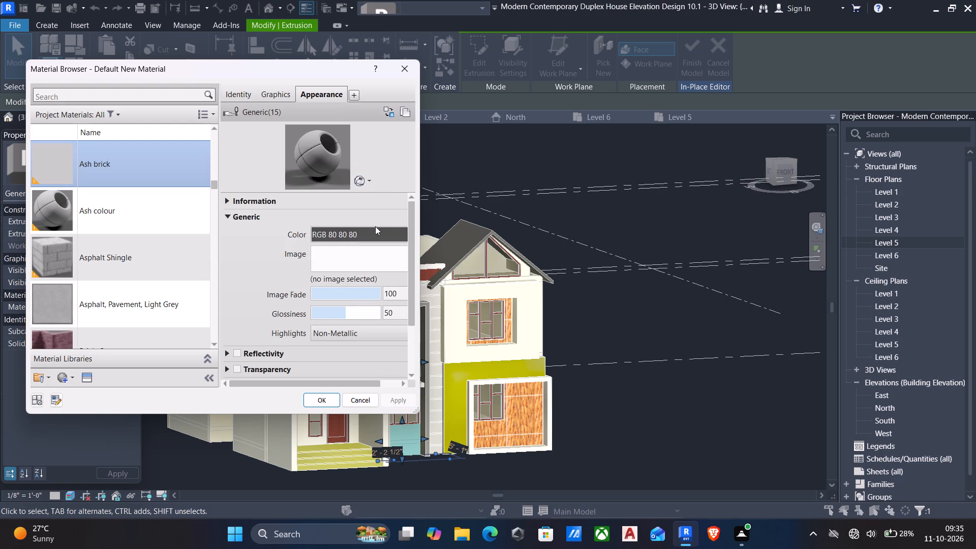
{"action": "left_click", "coordinate": [367, 259]}
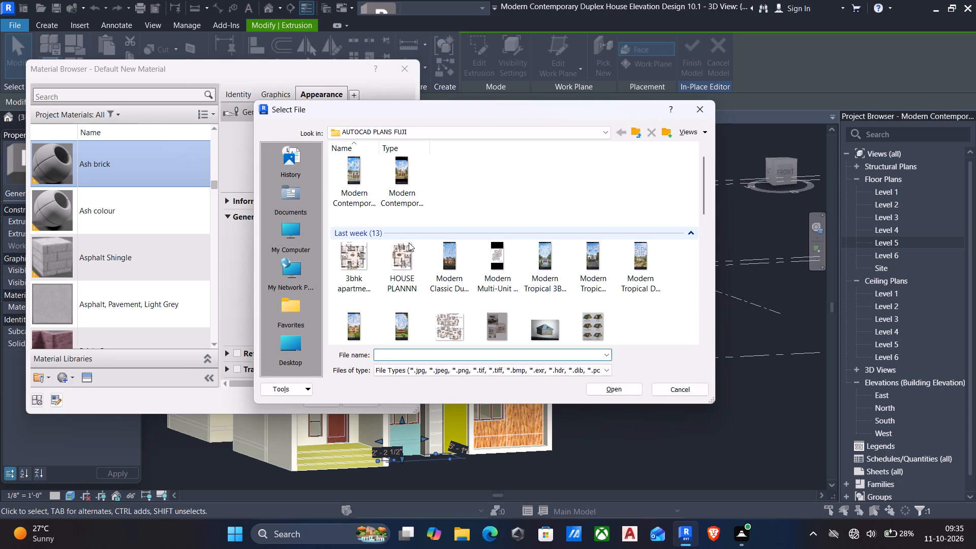
{"action": "scroll", "coordinate": [443, 263], "scroll_direction": "down", "scroll_amount": 2}
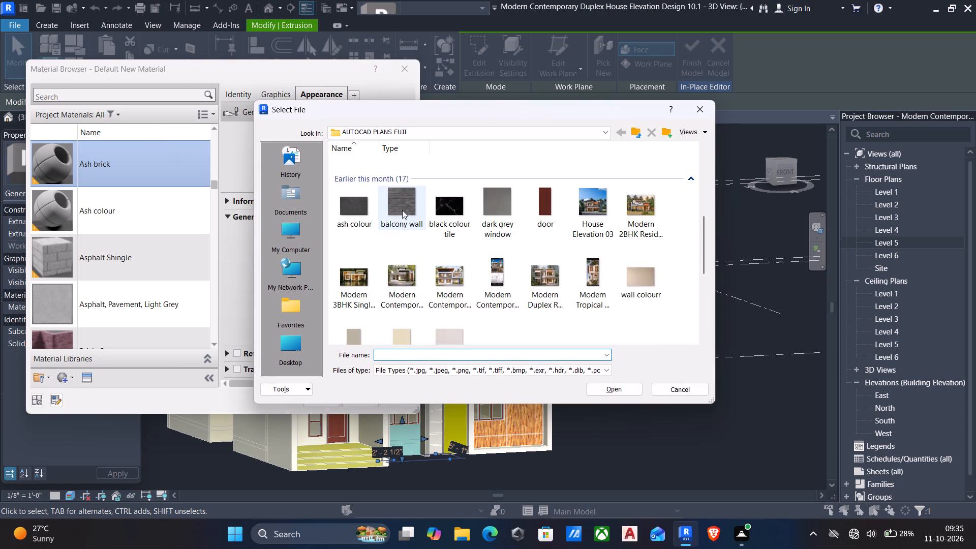
{"action": "left_click", "coordinate": [402, 210]}
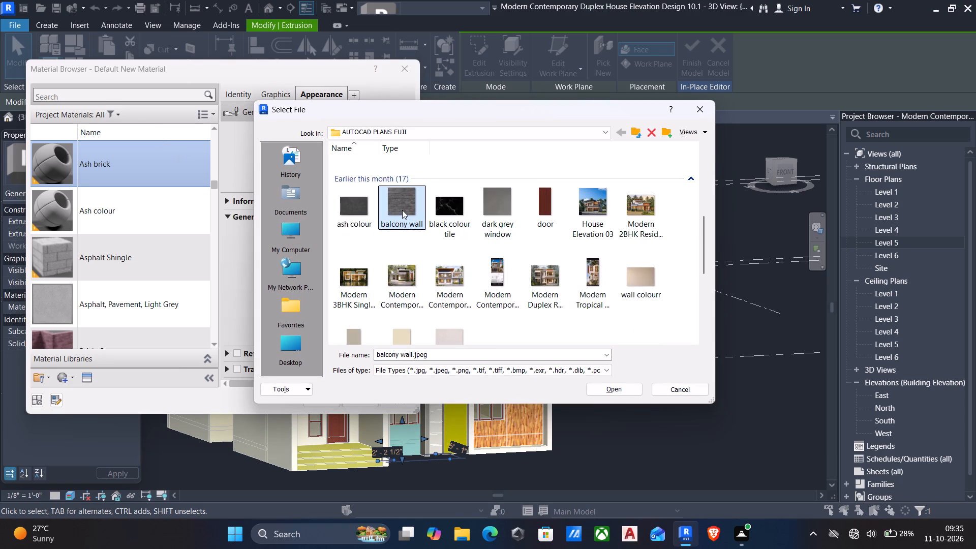
{"action": "left_click", "coordinate": [604, 389]}
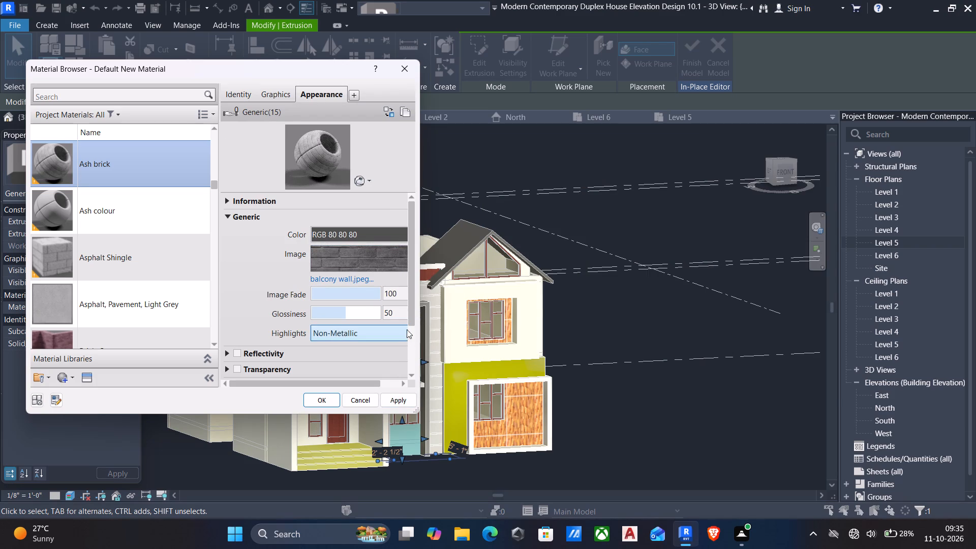
Set the brick texture's sample size to 5' and assign Ash brick to the infill panel extrusion below the stacked windows.
{"action": "left_click", "coordinate": [368, 257]}
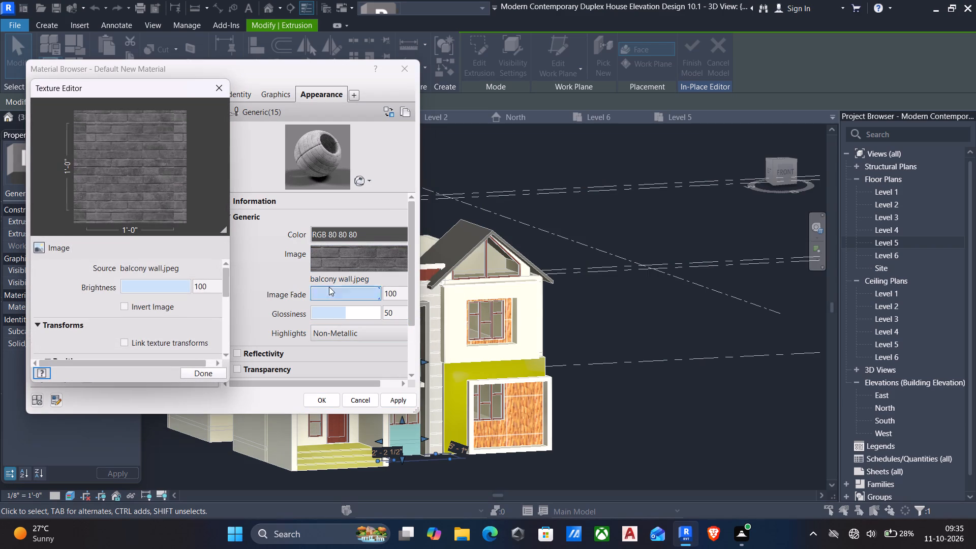
{"action": "left_click_drag", "start_coordinate": [225, 287], "coordinate": [231, 327]}
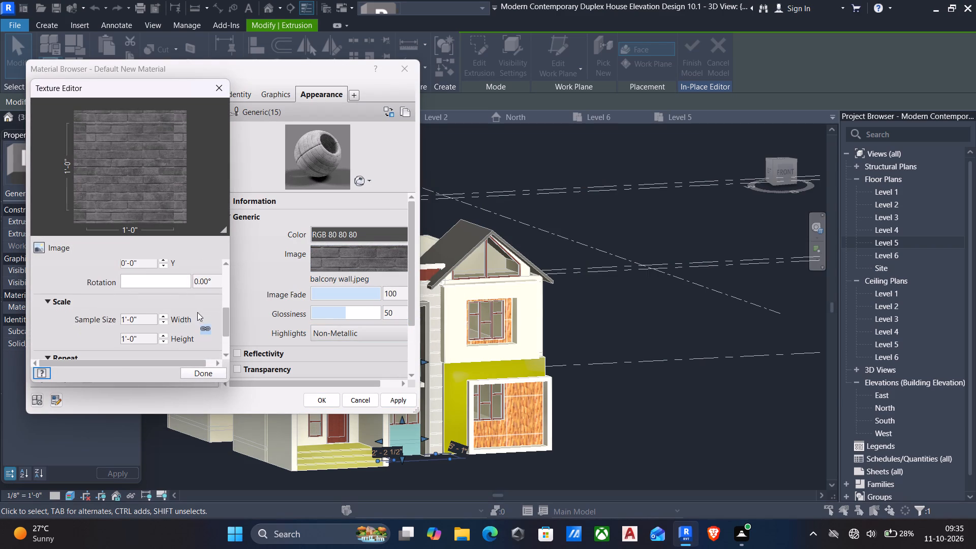
{"action": "left_click", "coordinate": [152, 318]}
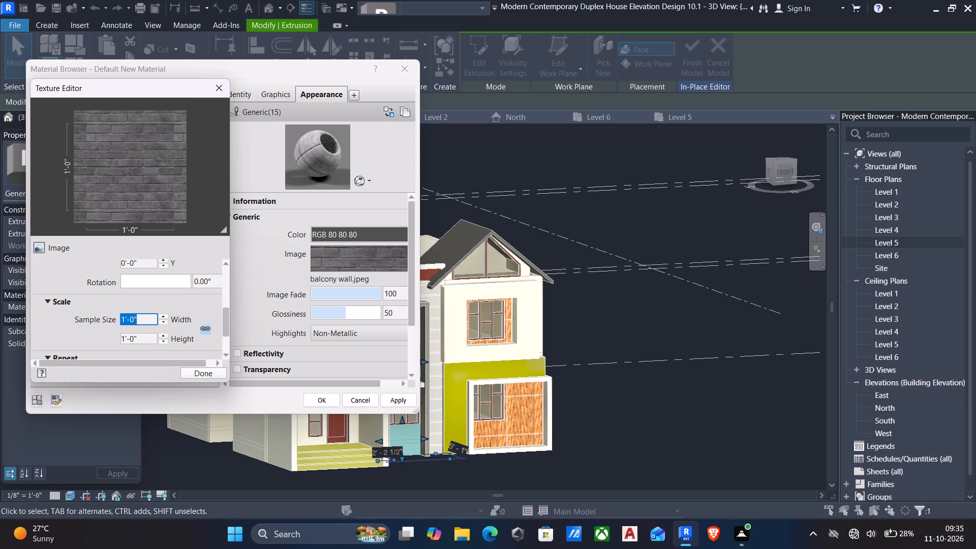
{"action": "key", "text": "5"}
{"action": "key", "text": "apostrophe"}
{"action": "key", "text": "Return"}
{"action": "left_click", "coordinate": [400, 400]}
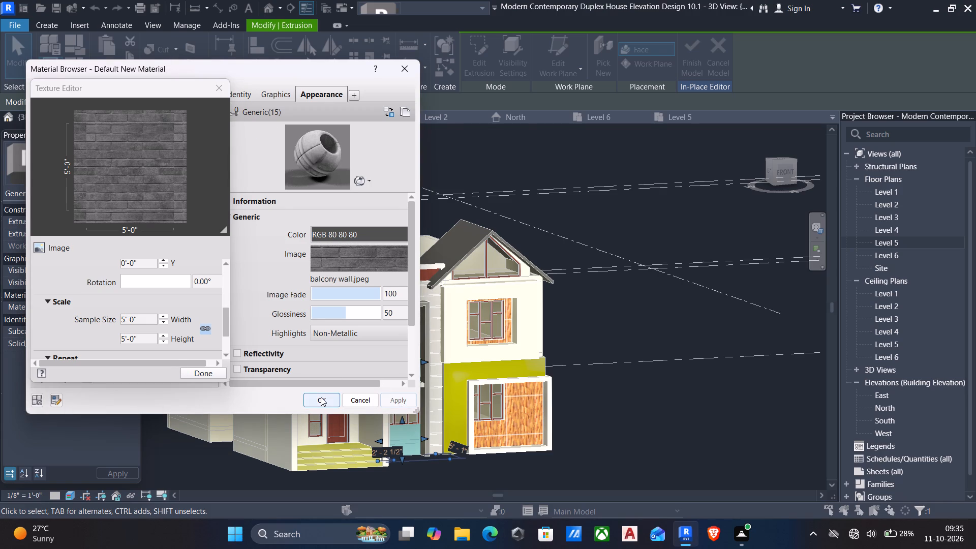
{"action": "left_click", "coordinate": [321, 397]}
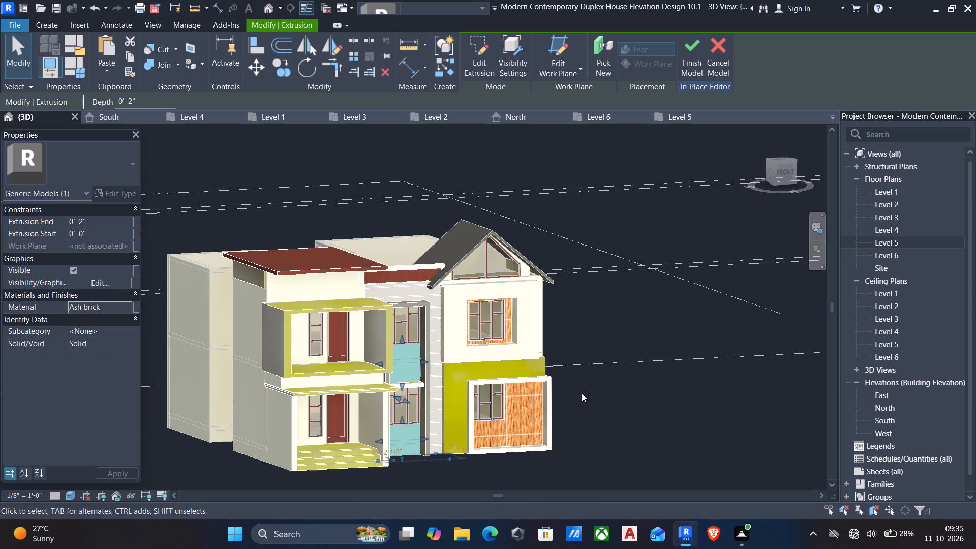
{"action": "key", "text": "Escape"}
Examine the brick finish on the central bay up close and the whole facade from several angles.
{"action": "scroll", "coordinate": [405, 364], "scroll_direction": "up", "scroll_amount": 14}
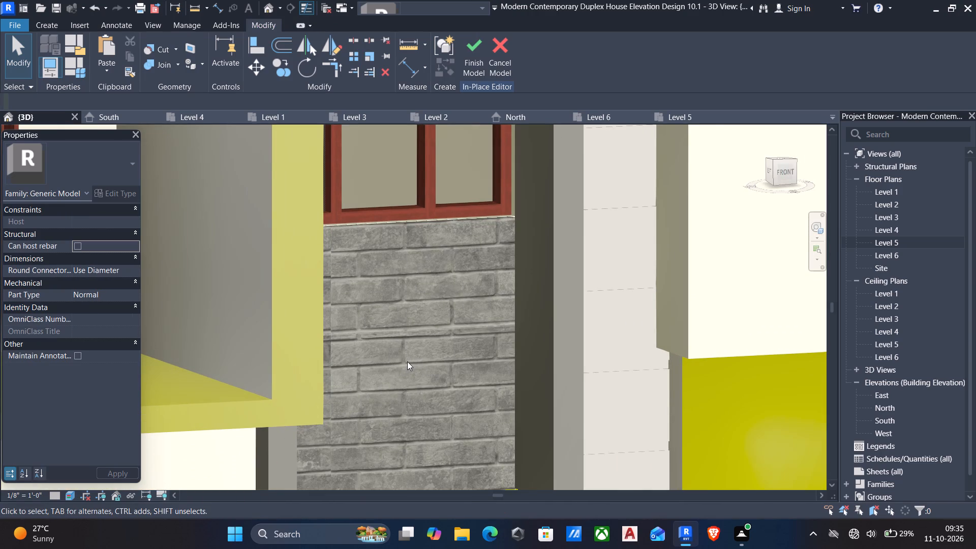
{"action": "scroll", "coordinate": [420, 355], "scroll_direction": "down", "scroll_amount": 5}
{"action": "scroll", "coordinate": [456, 334], "scroll_direction": "down", "scroll_amount": 8}
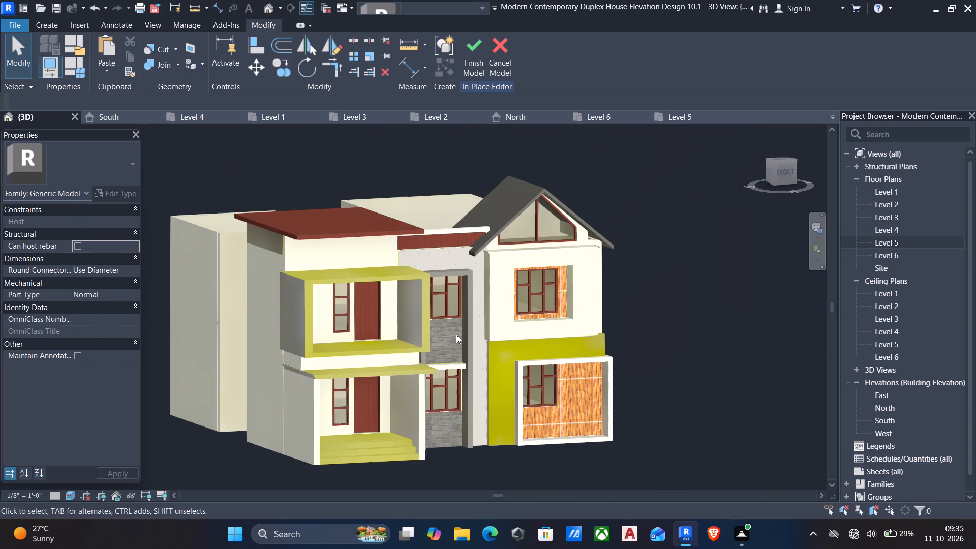
{"action": "middle_click_drag", "start_coordinate": [523, 347], "coordinate": [517, 356], "text": "shift"}
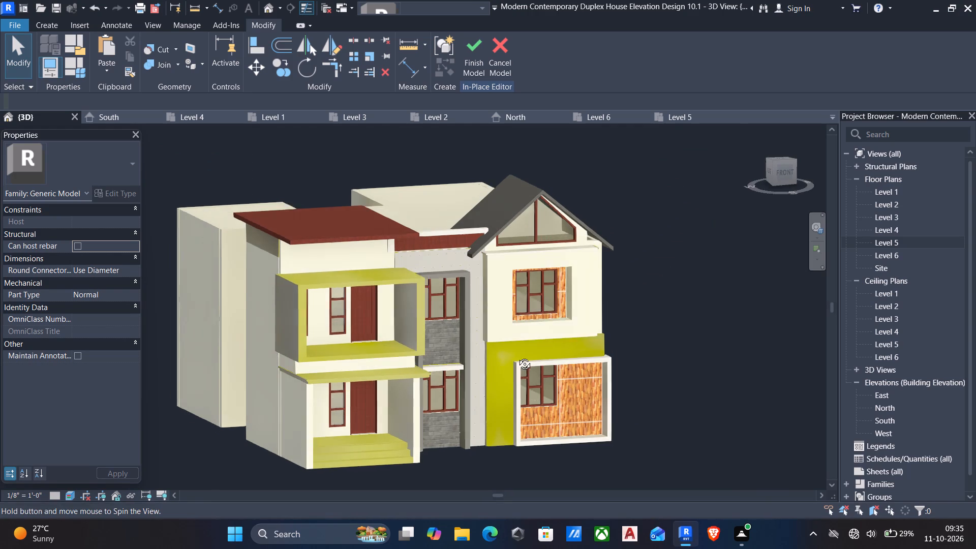
{"action": "middle_click_drag", "start_coordinate": [517, 356], "coordinate": [445, 346], "text": "shift"}
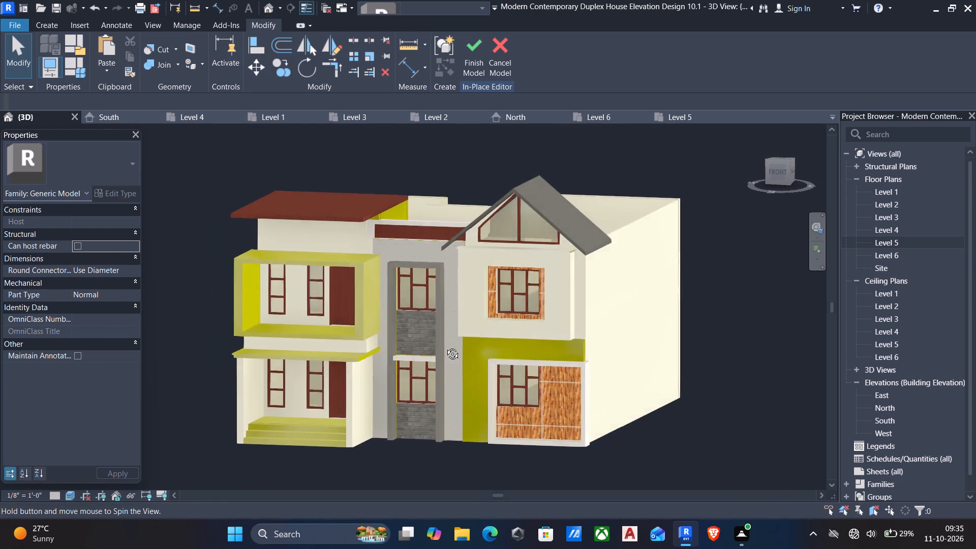
{"action": "middle_click_drag", "start_coordinate": [445, 346], "coordinate": [412, 379], "text": "shift"}
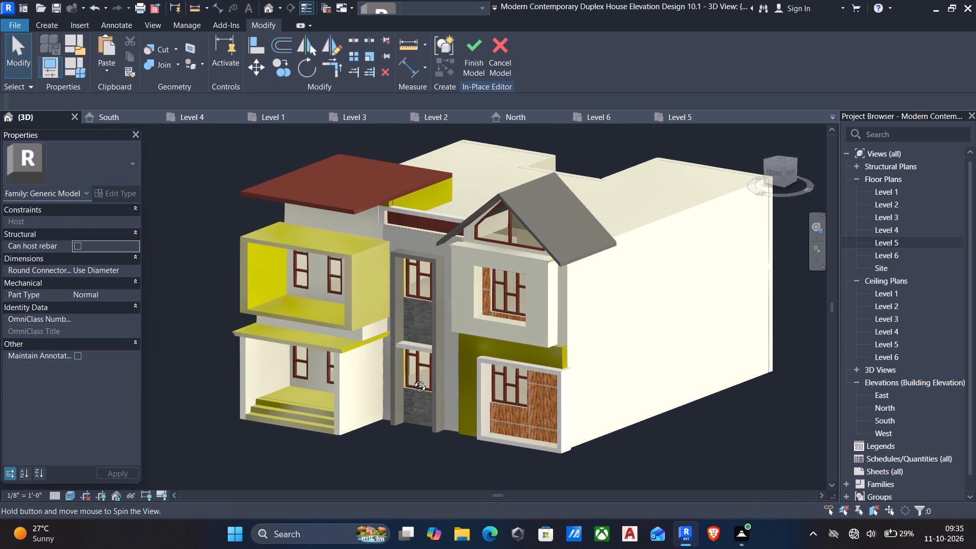
{"action": "middle_click_drag", "start_coordinate": [412, 379], "coordinate": [508, 367], "text": "shift"}
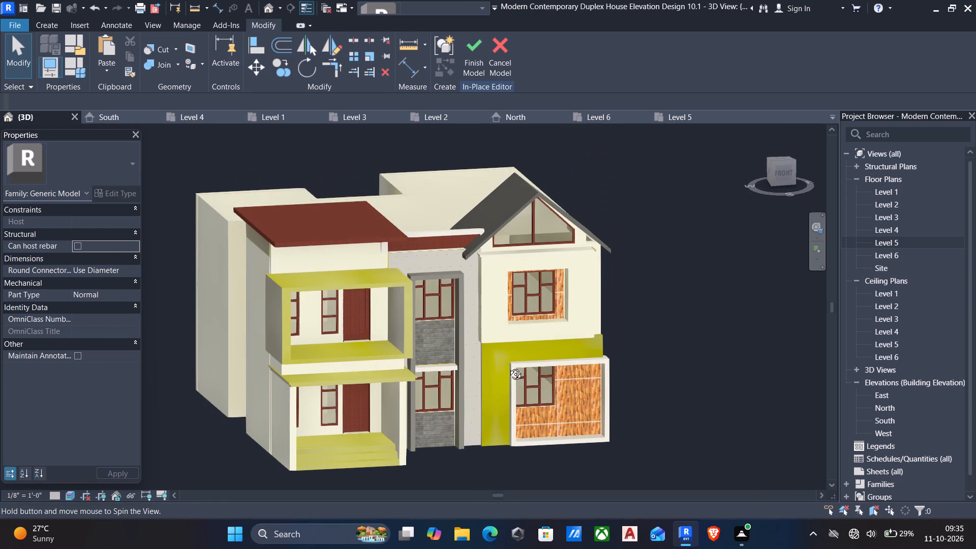
{"action": "middle_click_drag", "start_coordinate": [508, 367], "coordinate": [508, 365], "text": "shift"}
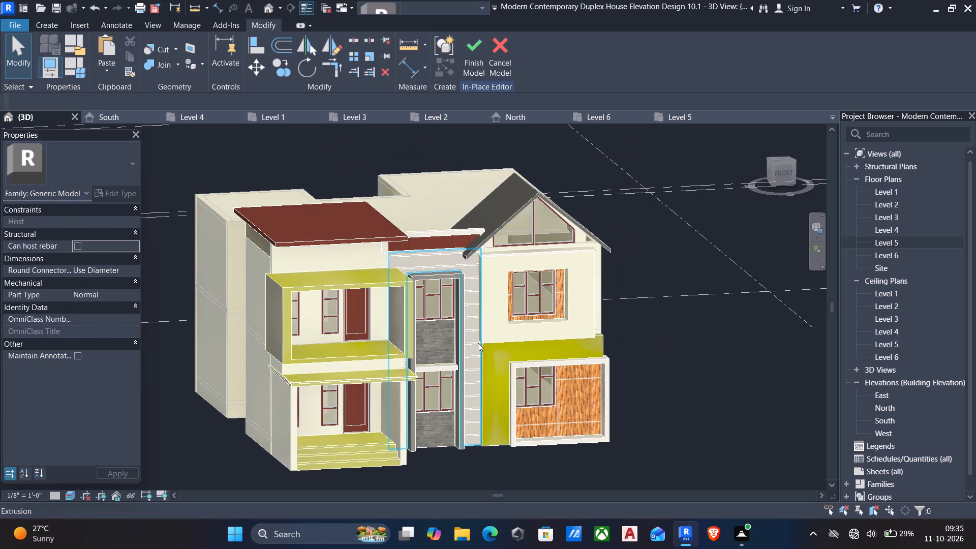
Assign the existing door colour material to the L-shaped extrusion around the gabled bay's ground-floor window frame.
{"action": "left_click", "coordinate": [495, 344]}
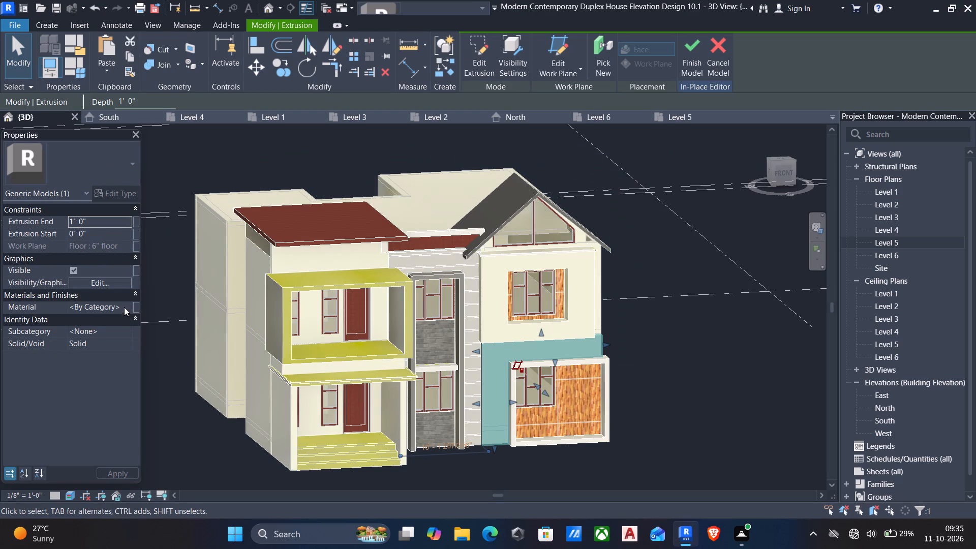
{"action": "left_click", "coordinate": [126, 305]}
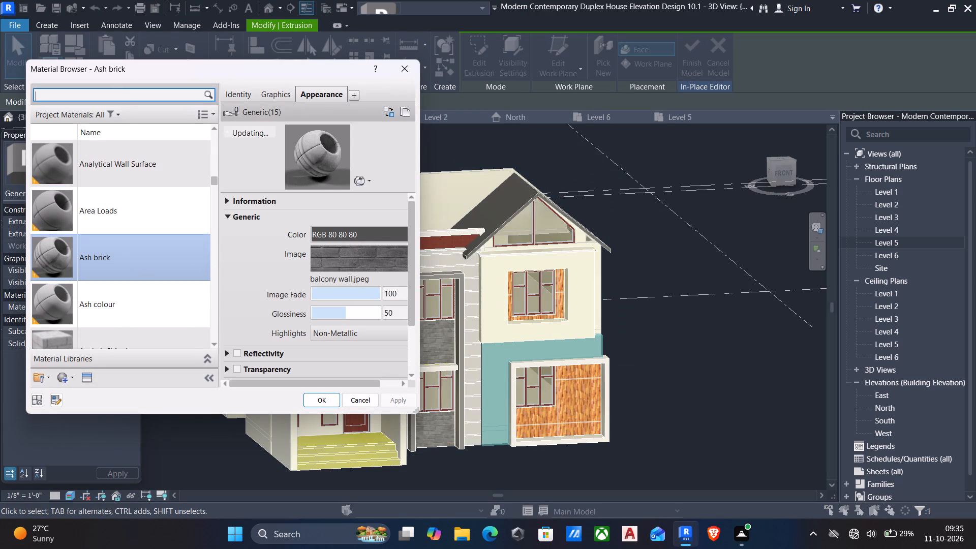
{"action": "left_click", "coordinate": [115, 90]}
{"action": "key", "text": "d"}
{"action": "type", "text": "oor"}
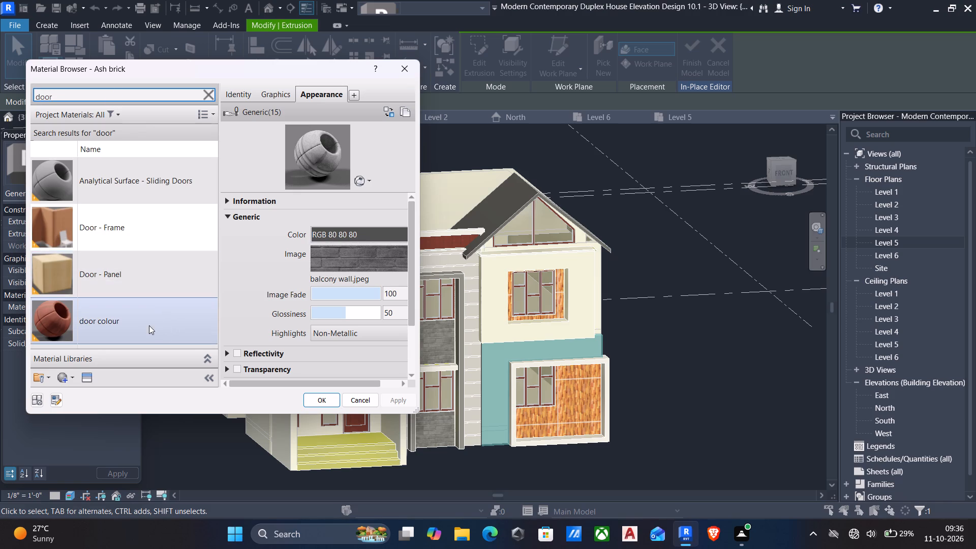
{"action": "left_click", "coordinate": [141, 324]}
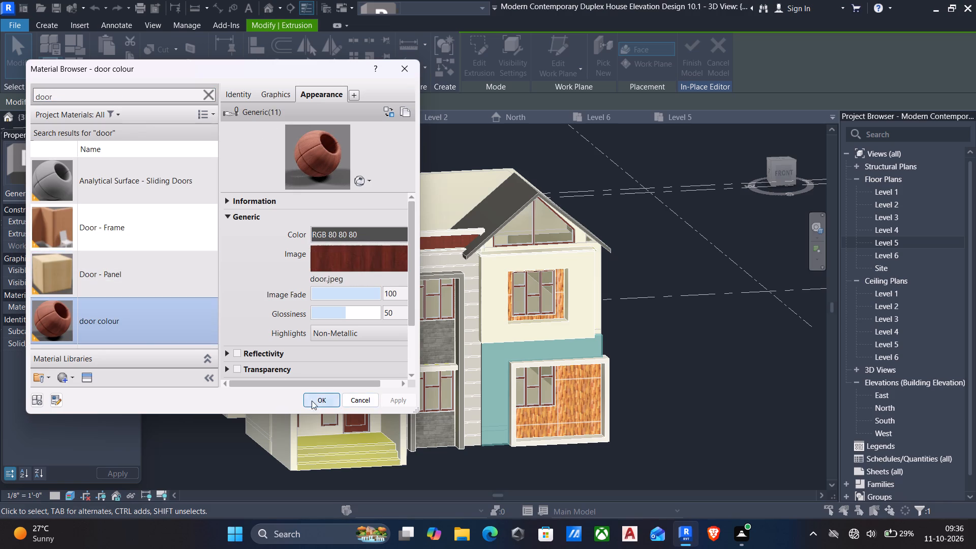
{"action": "left_click", "coordinate": [312, 401]}
{"action": "key", "text": "Escape"}
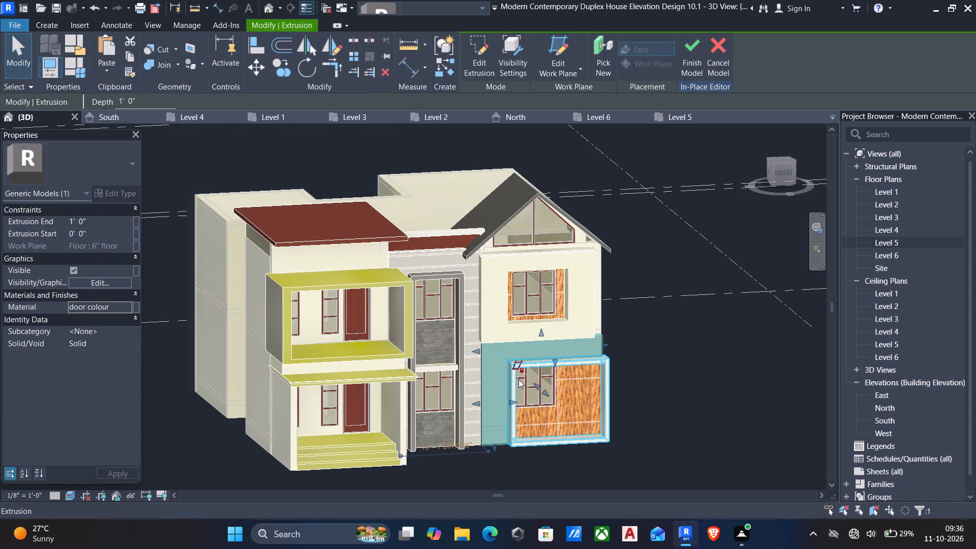
Examine the wood grain on the gabled bay's L-shaped extrusion up close and against the whole front facade.
{"action": "scroll", "coordinate": [496, 347], "scroll_direction": "up", "scroll_amount": 8}
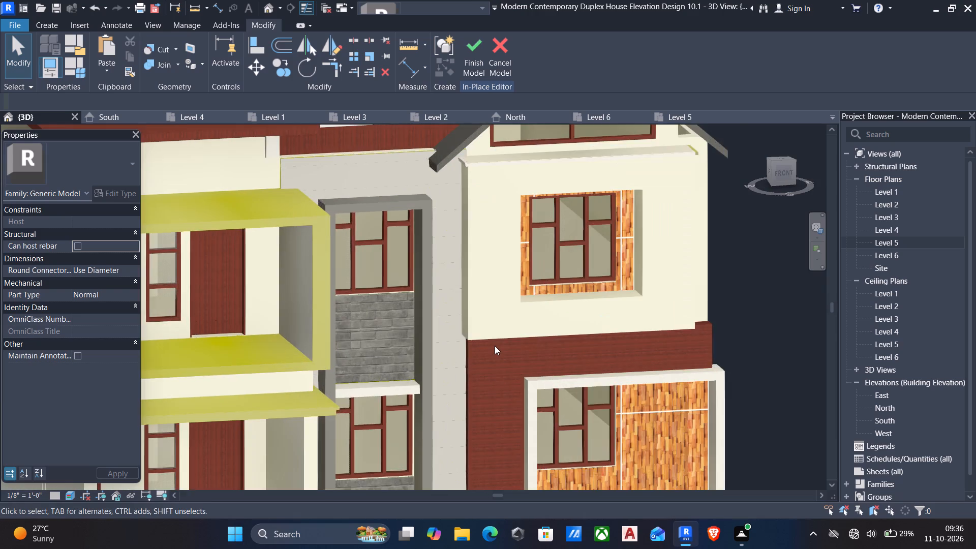
{"action": "scroll", "coordinate": [495, 346], "scroll_direction": "up", "scroll_amount": 14}
{"action": "scroll", "coordinate": [495, 345], "scroll_direction": "up", "scroll_amount": 17}
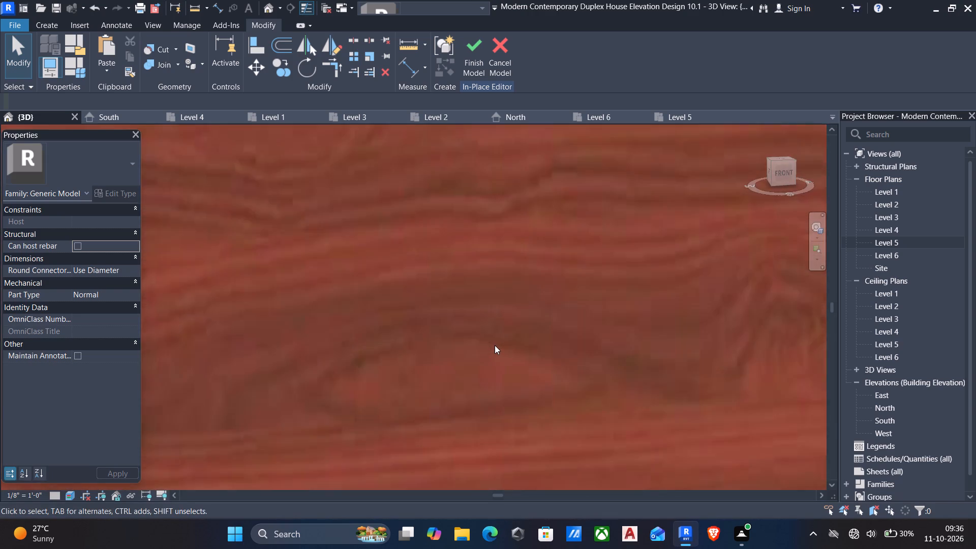
{"action": "scroll", "coordinate": [495, 345], "scroll_direction": "up", "scroll_amount": 16}
{"action": "scroll", "coordinate": [495, 345], "scroll_direction": "up", "scroll_amount": 10}
{"action": "scroll", "coordinate": [495, 345], "scroll_direction": "down", "scroll_amount": 4}
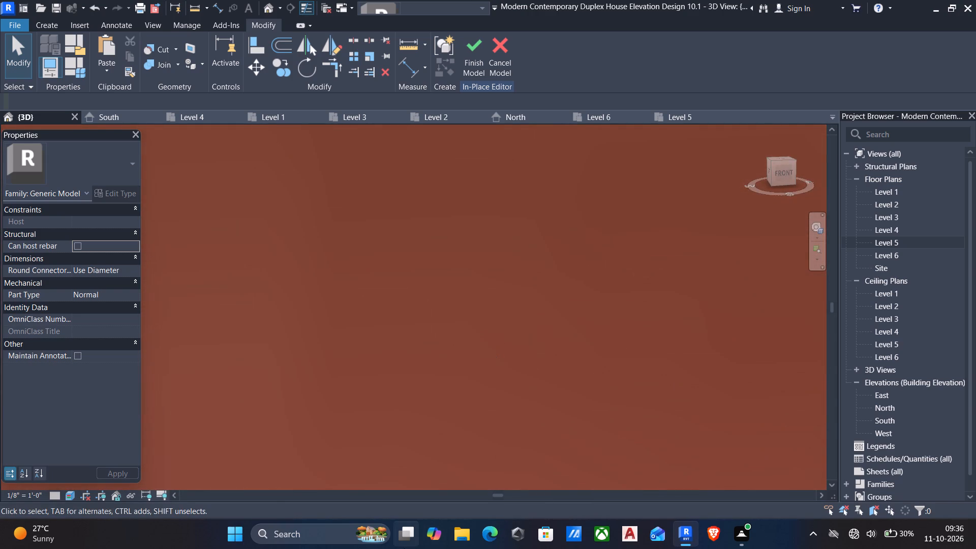
{"action": "scroll", "coordinate": [508, 160], "scroll_direction": "down", "scroll_amount": 16}
{"action": "scroll", "coordinate": [507, 158], "scroll_direction": "down", "scroll_amount": 15}
{"action": "scroll", "coordinate": [501, 169], "scroll_direction": "down", "scroll_amount": 15}
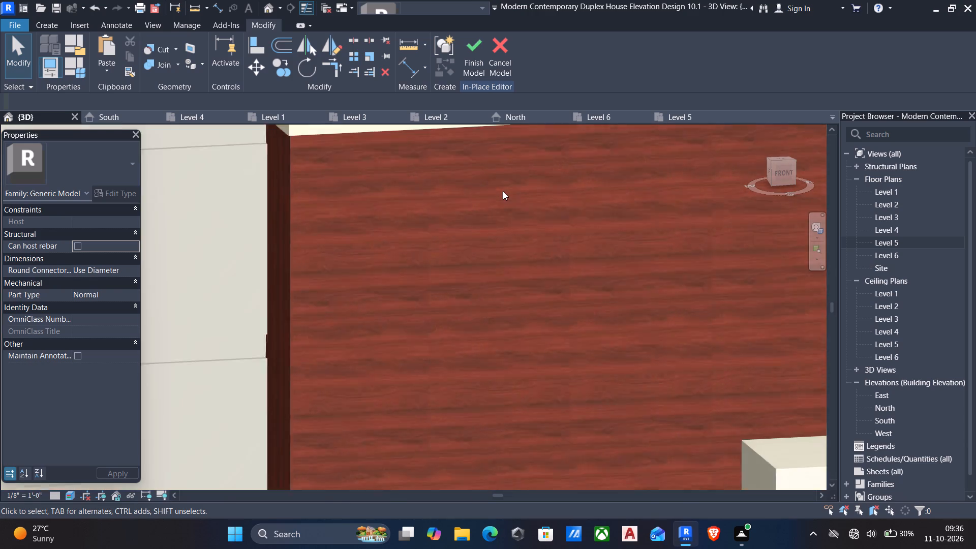
{"action": "scroll", "coordinate": [503, 191], "scroll_direction": "down", "scroll_amount": 17}
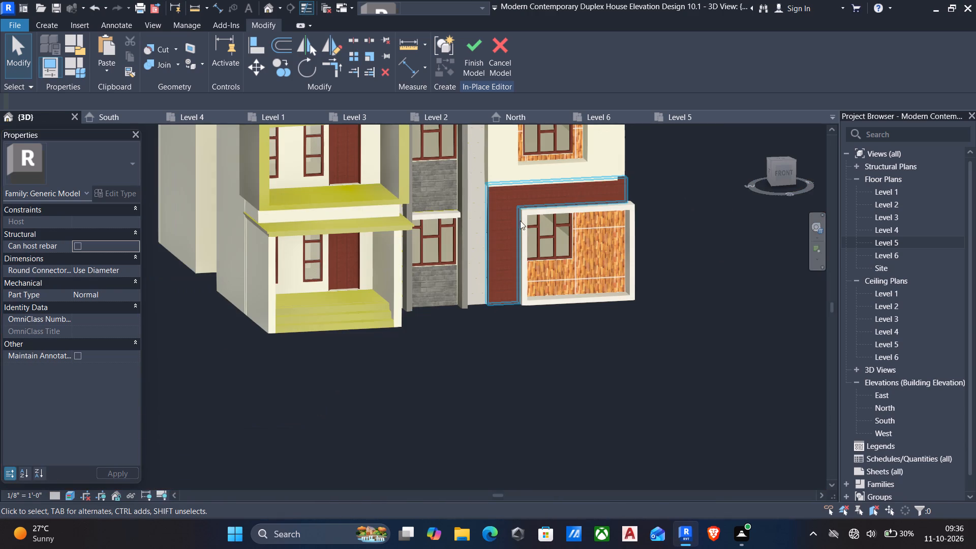
{"action": "middle_click_drag", "start_coordinate": [510, 215], "coordinate": [554, 359]}
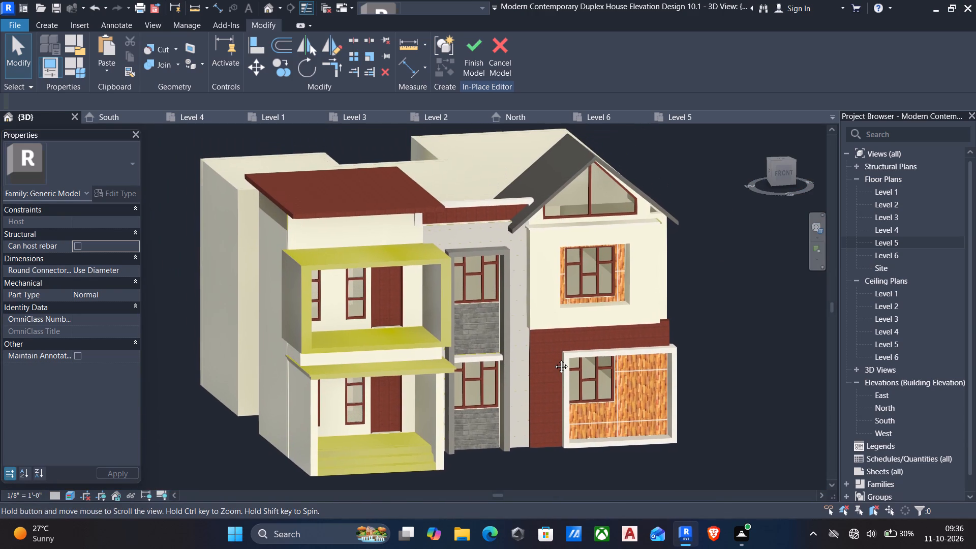
{"action": "middle_click_drag", "start_coordinate": [554, 359], "coordinate": [554, 360]}
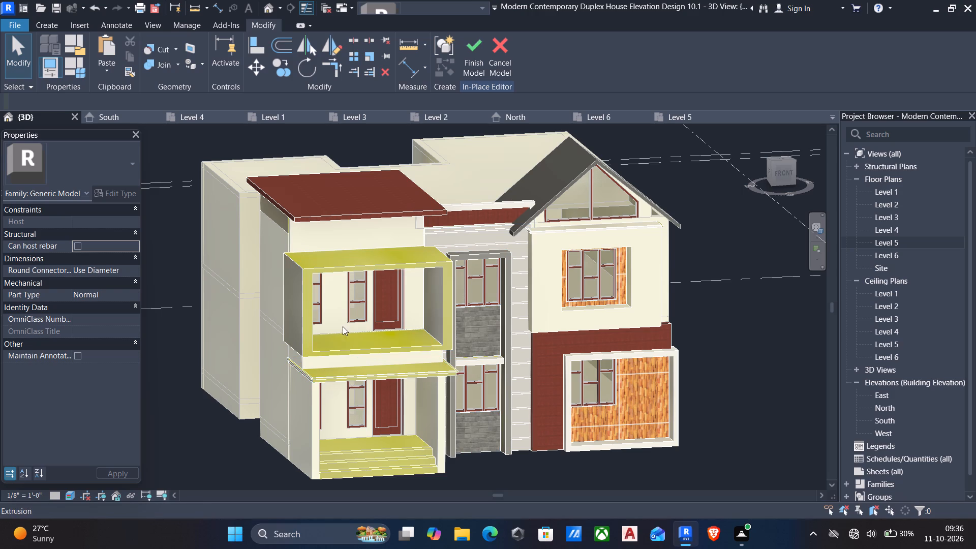
Assign the Laminate, Ivory, Matte material to the box-shaped balcony frame extrusion on the upper floor.
{"action": "left_click", "coordinate": [298, 312]}
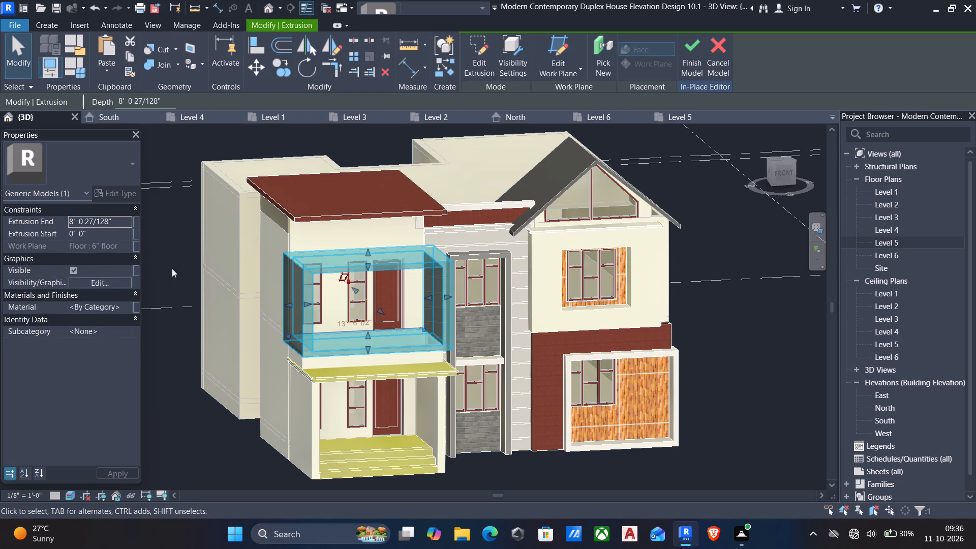
{"action": "left_click", "coordinate": [125, 303]}
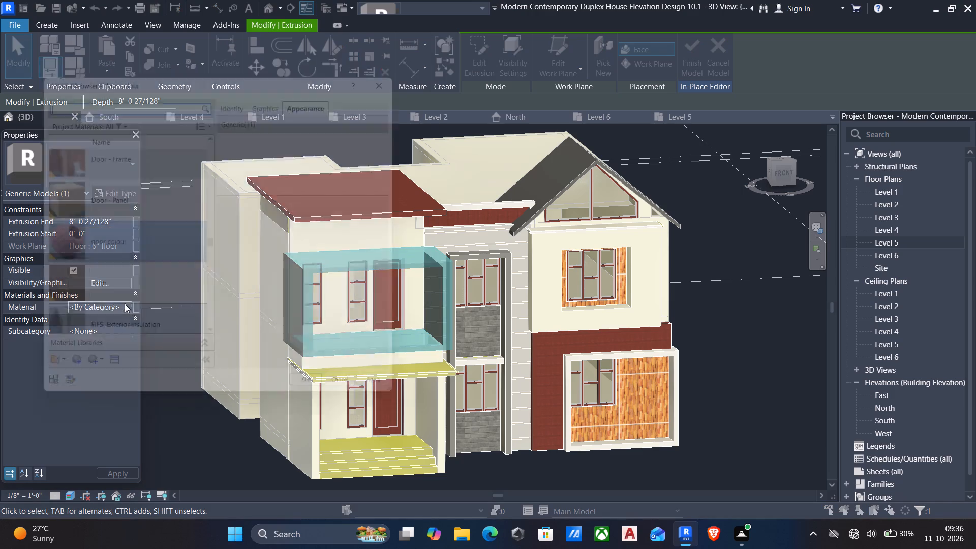
{"action": "scroll", "coordinate": [111, 217], "scroll_direction": "down", "scroll_amount": 7}
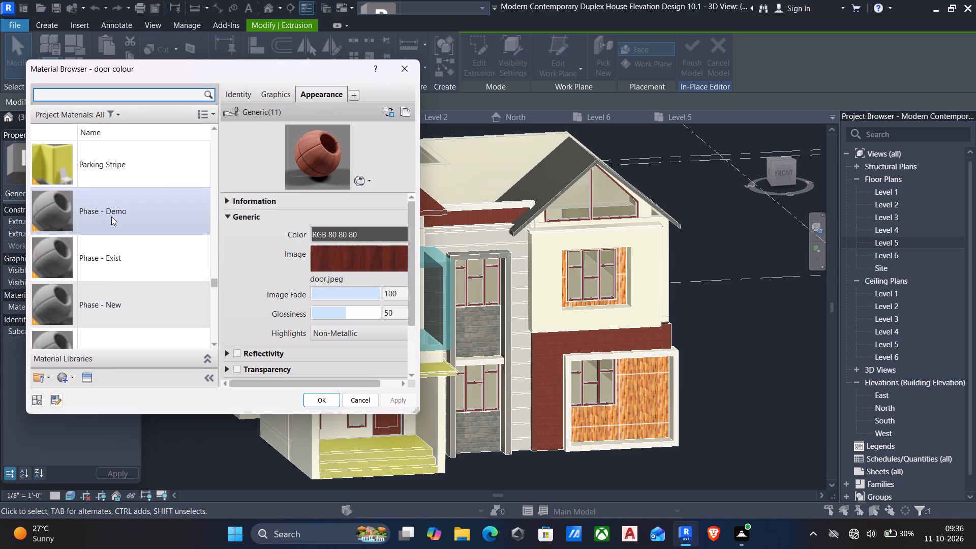
{"action": "scroll", "coordinate": [111, 217], "scroll_direction": "up", "scroll_amount": 6}
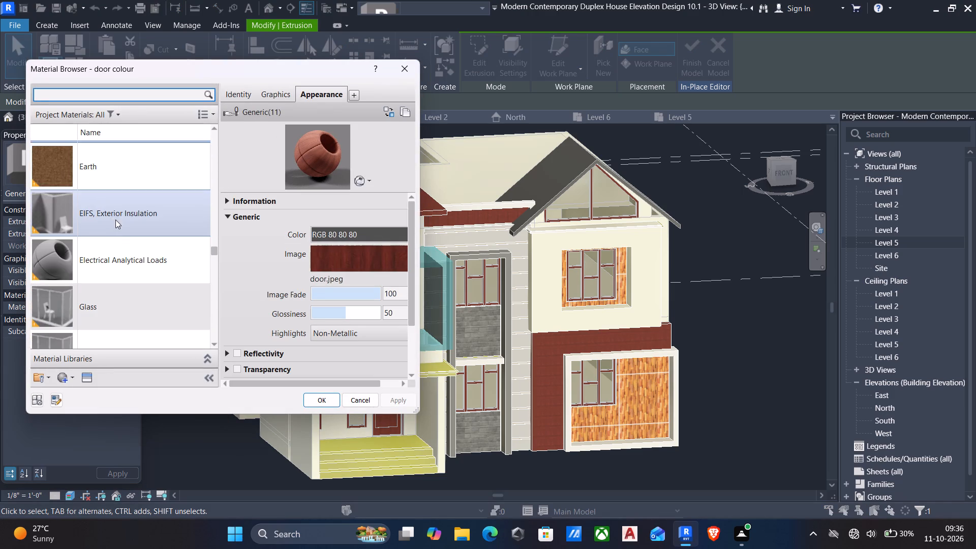
{"action": "scroll", "coordinate": [115, 233], "scroll_direction": "down", "scroll_amount": 3}
{"action": "left_click", "coordinate": [98, 216]}
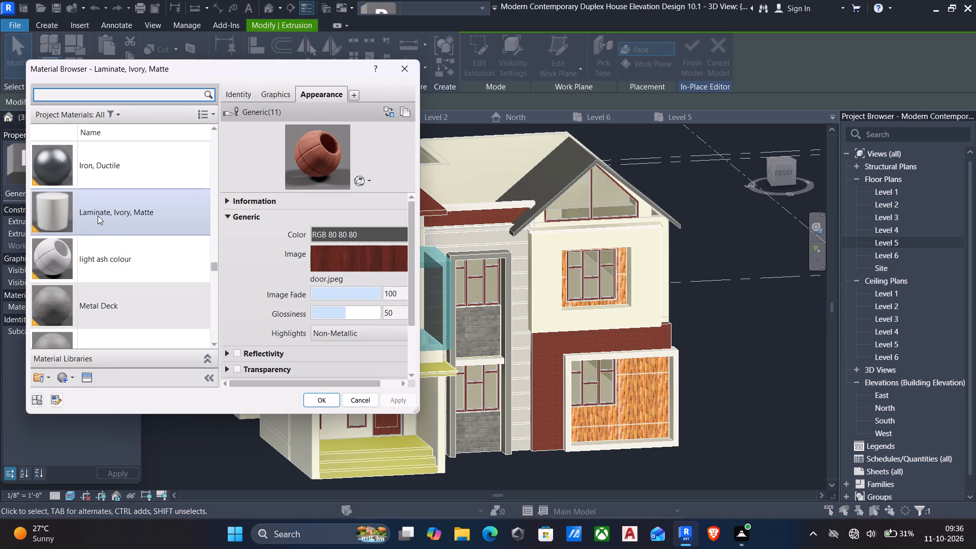
{"action": "left_click", "coordinate": [320, 394]}
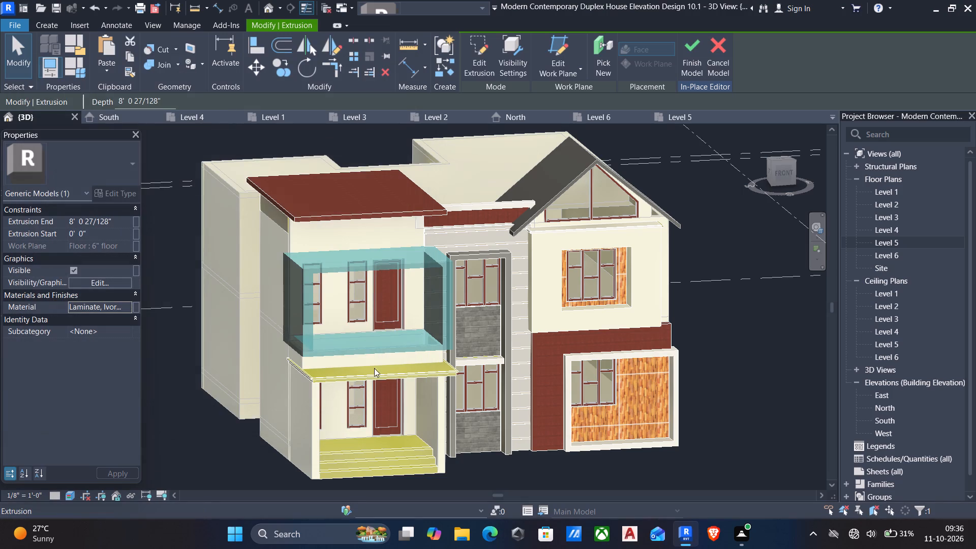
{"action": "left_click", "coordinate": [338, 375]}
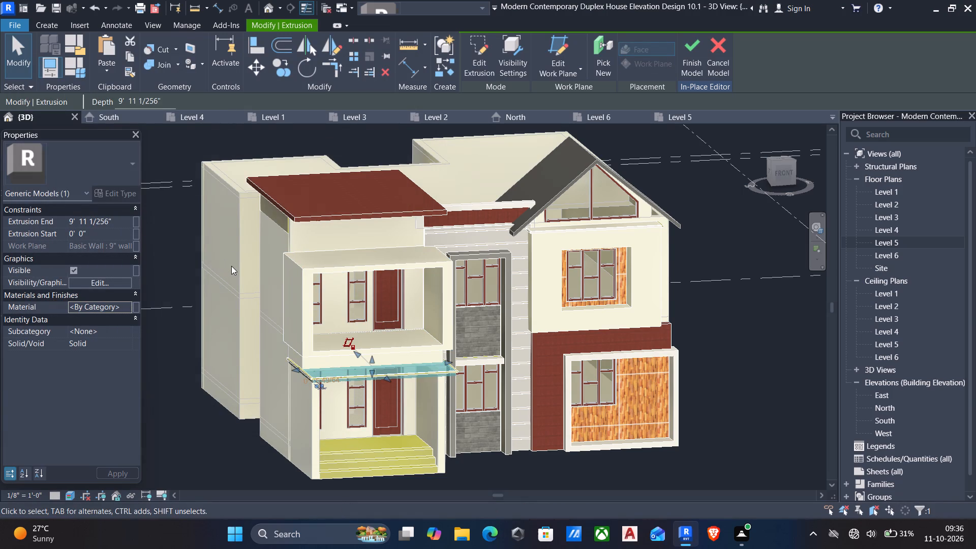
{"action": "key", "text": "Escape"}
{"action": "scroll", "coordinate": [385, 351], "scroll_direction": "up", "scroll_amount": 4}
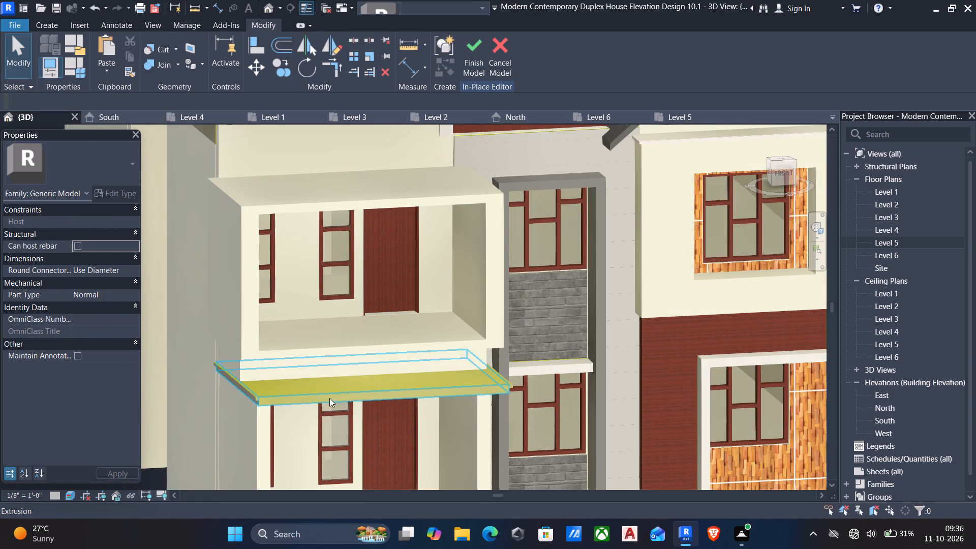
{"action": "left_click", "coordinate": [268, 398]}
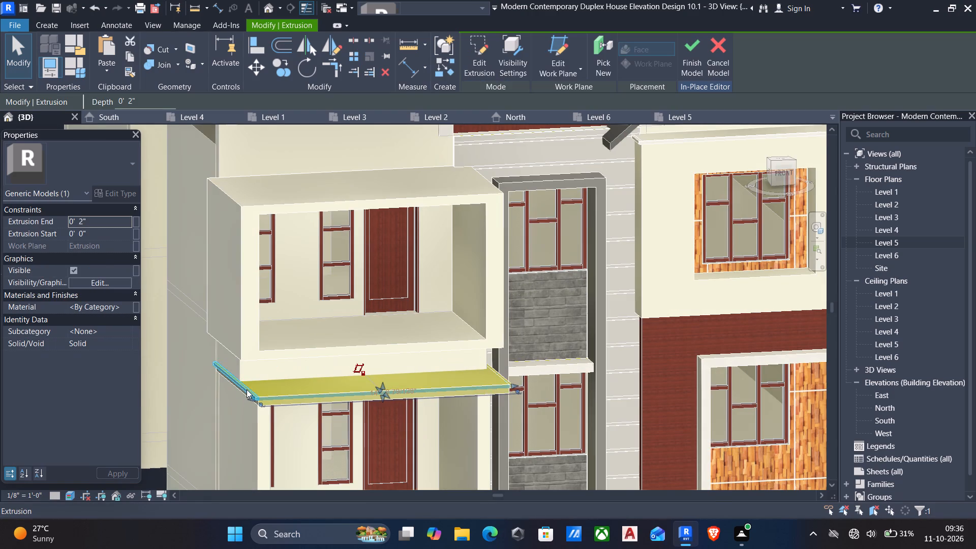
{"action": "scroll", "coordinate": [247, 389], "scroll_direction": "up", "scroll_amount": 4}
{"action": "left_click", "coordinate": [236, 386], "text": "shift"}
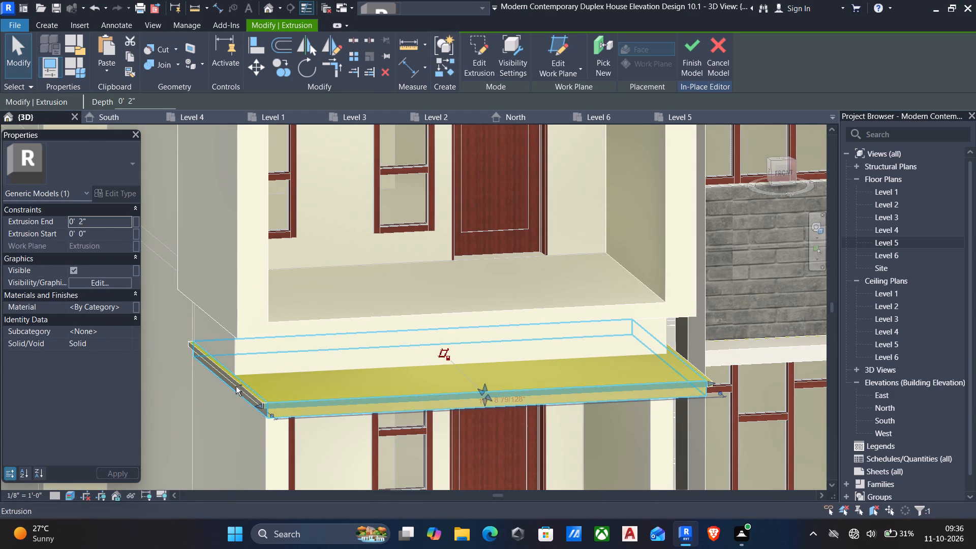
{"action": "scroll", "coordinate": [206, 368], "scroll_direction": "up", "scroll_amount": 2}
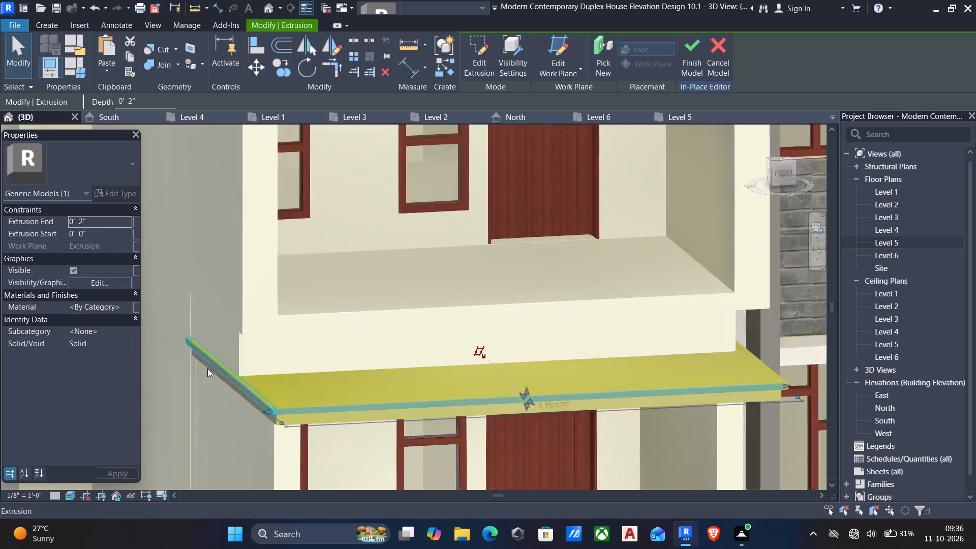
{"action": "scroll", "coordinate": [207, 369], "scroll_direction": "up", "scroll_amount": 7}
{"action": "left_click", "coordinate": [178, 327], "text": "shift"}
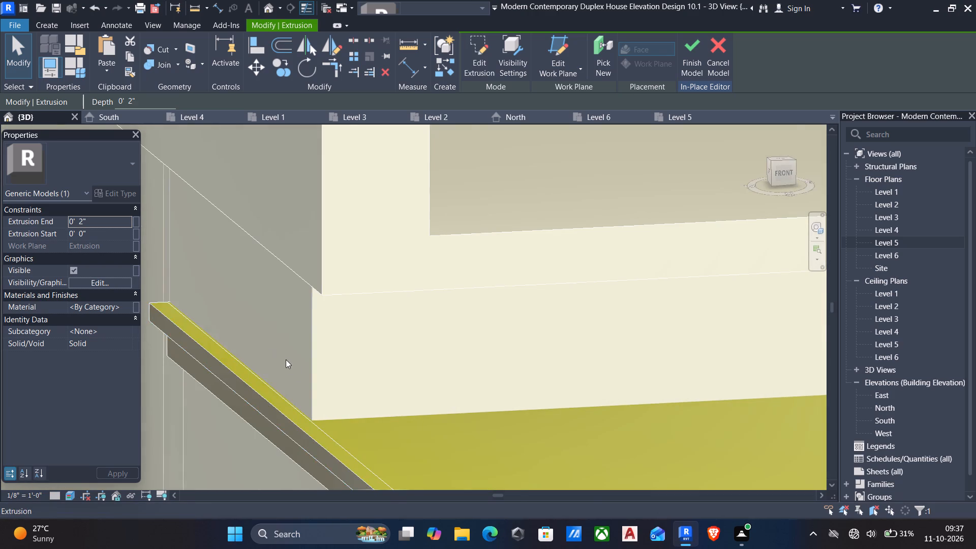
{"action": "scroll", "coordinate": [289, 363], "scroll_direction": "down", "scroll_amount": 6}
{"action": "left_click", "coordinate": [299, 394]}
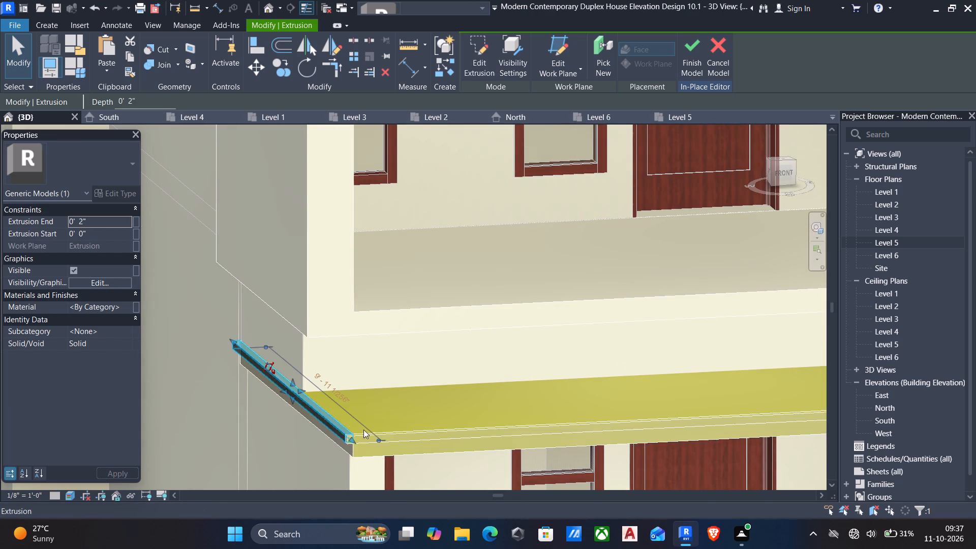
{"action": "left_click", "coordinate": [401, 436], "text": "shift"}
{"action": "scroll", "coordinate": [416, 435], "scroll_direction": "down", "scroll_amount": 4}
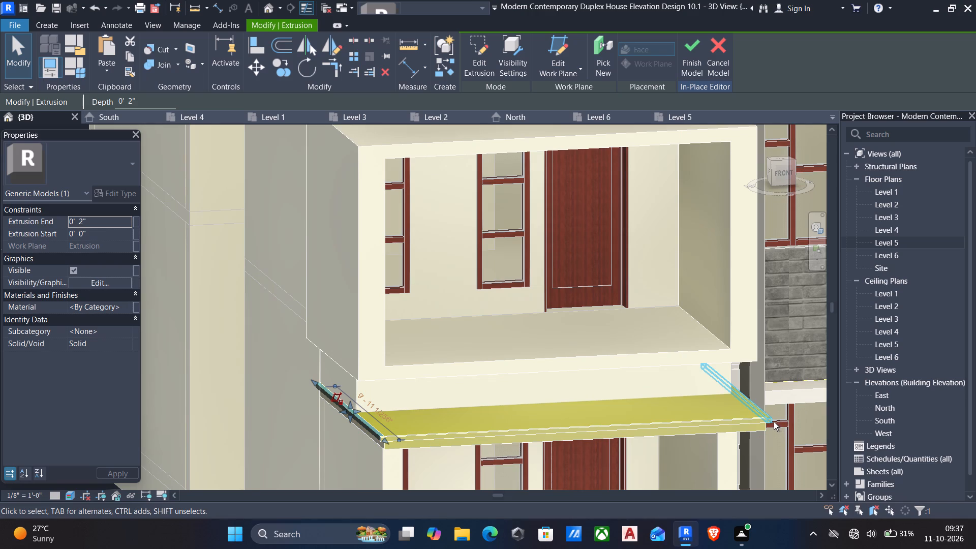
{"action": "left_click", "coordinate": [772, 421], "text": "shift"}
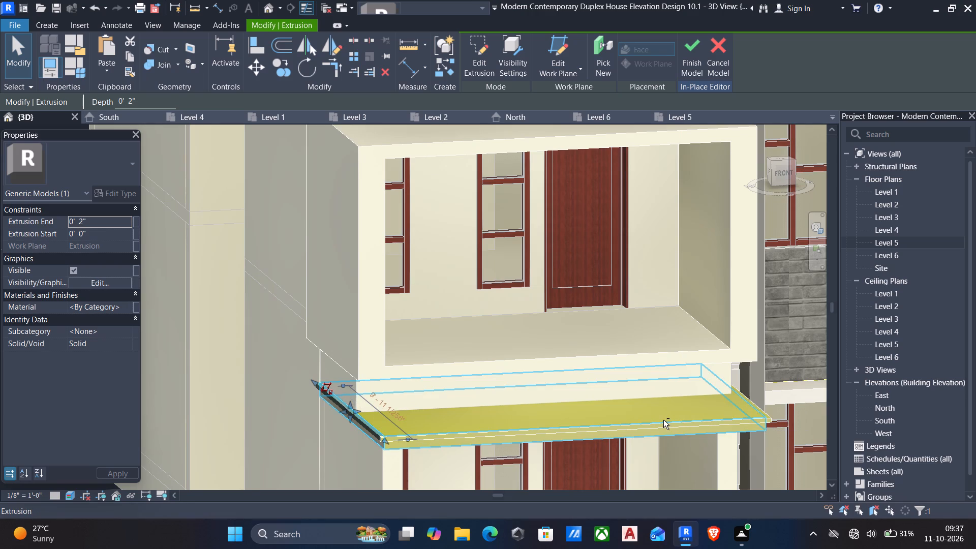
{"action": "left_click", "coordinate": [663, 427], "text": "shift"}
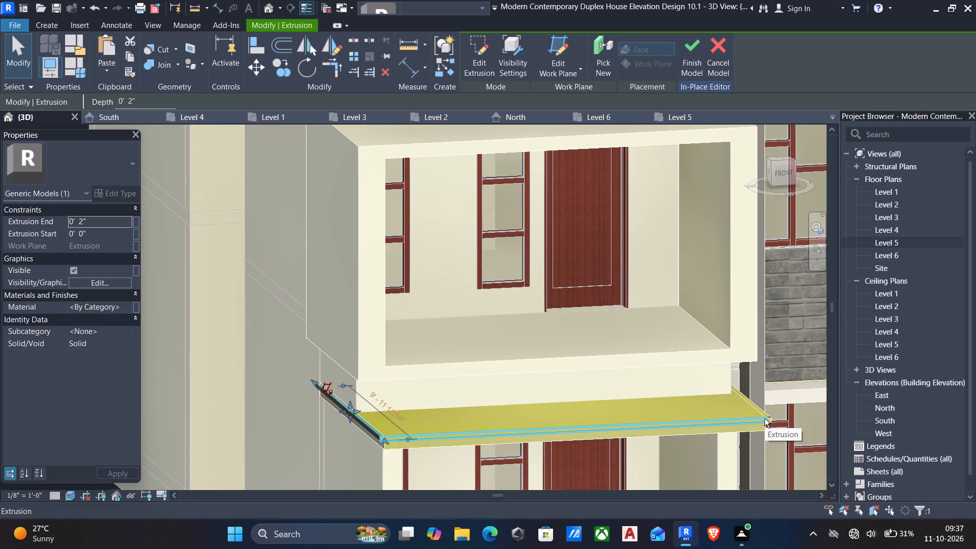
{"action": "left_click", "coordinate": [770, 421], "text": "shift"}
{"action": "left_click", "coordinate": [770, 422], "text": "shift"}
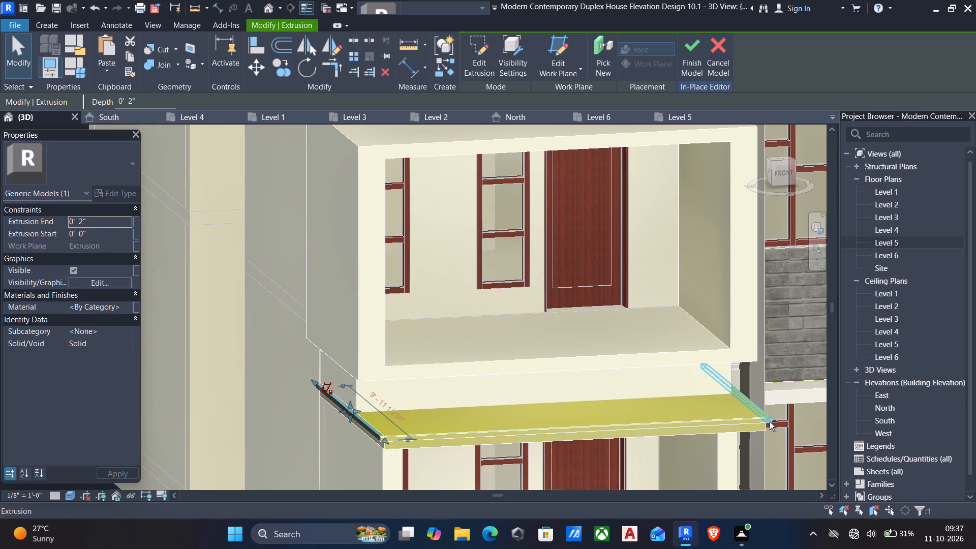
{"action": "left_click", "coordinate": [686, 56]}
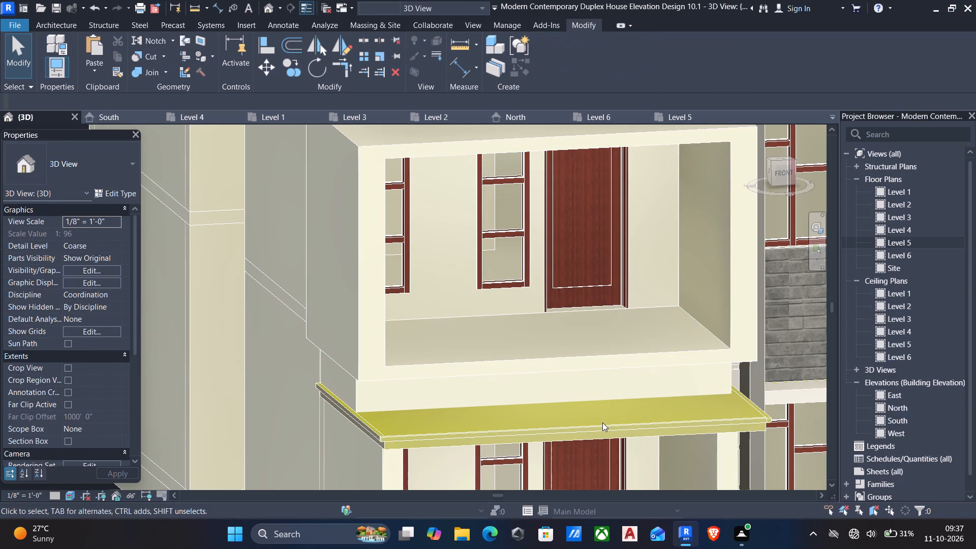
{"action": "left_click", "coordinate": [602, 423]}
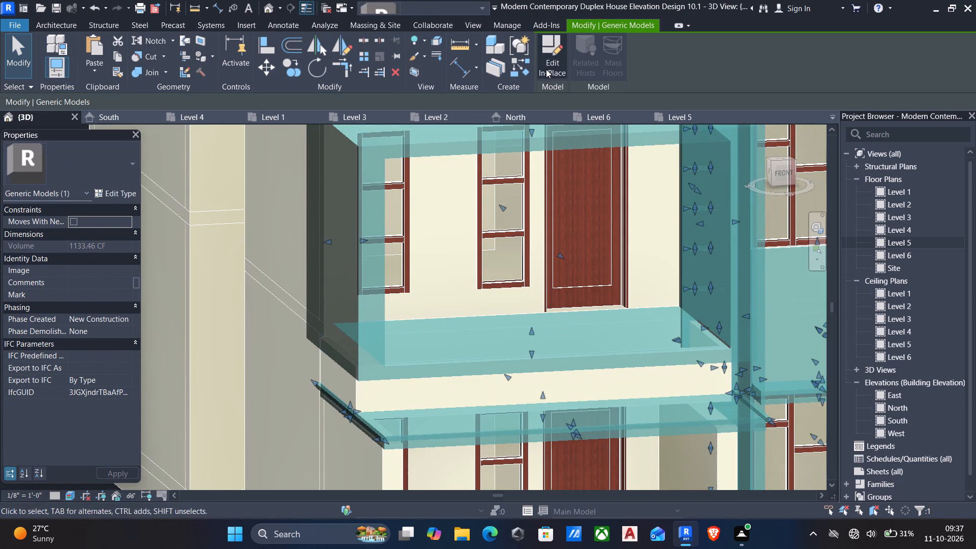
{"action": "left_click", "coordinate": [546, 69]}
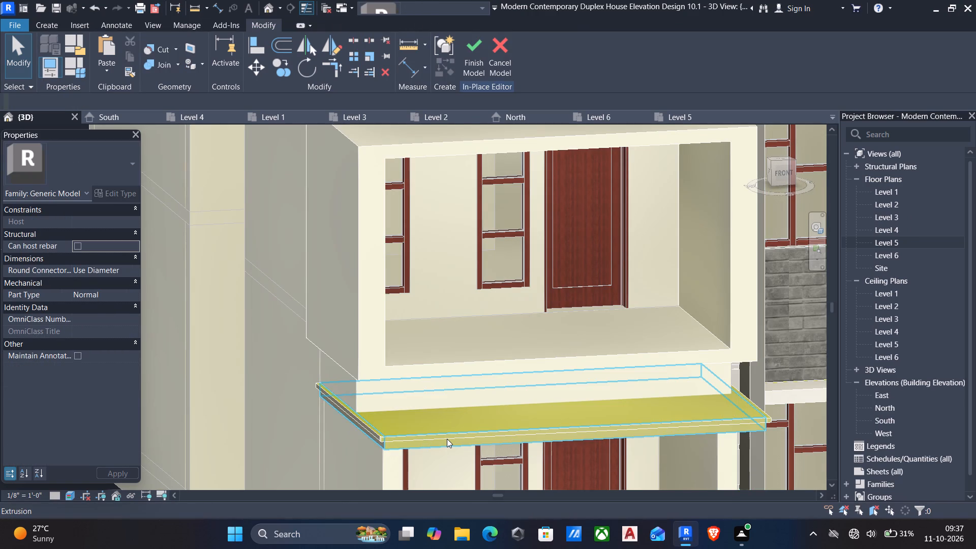
Assign the Ash colour material to the three thin edge strip extrusions around the porch canopy below the balcony.
{"action": "left_click", "coordinate": [447, 439]}
{"action": "key", "text": "Escape"}
{"action": "key", "text": "grave"}
{"action": "left_click", "coordinate": [445, 438]}
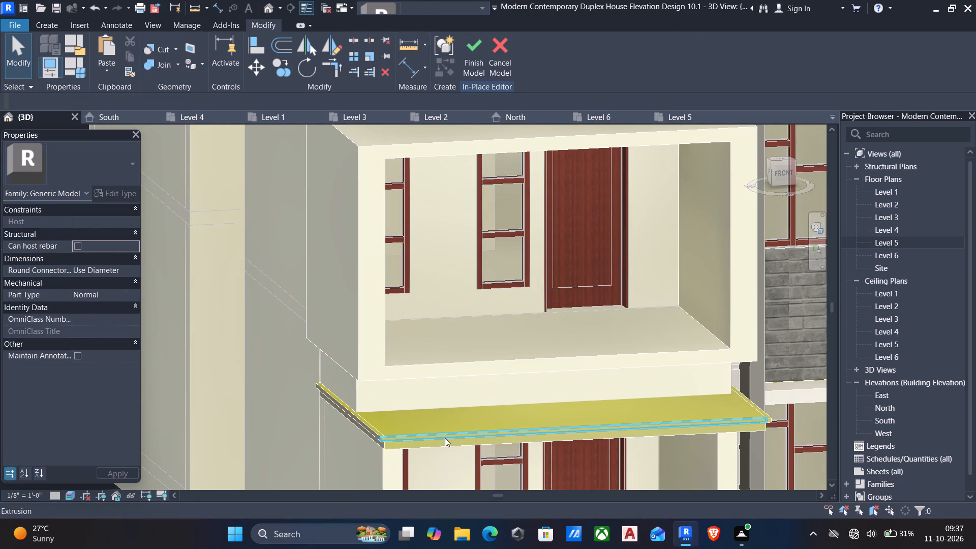
{"action": "left_click", "coordinate": [355, 417], "text": "ctrl"}
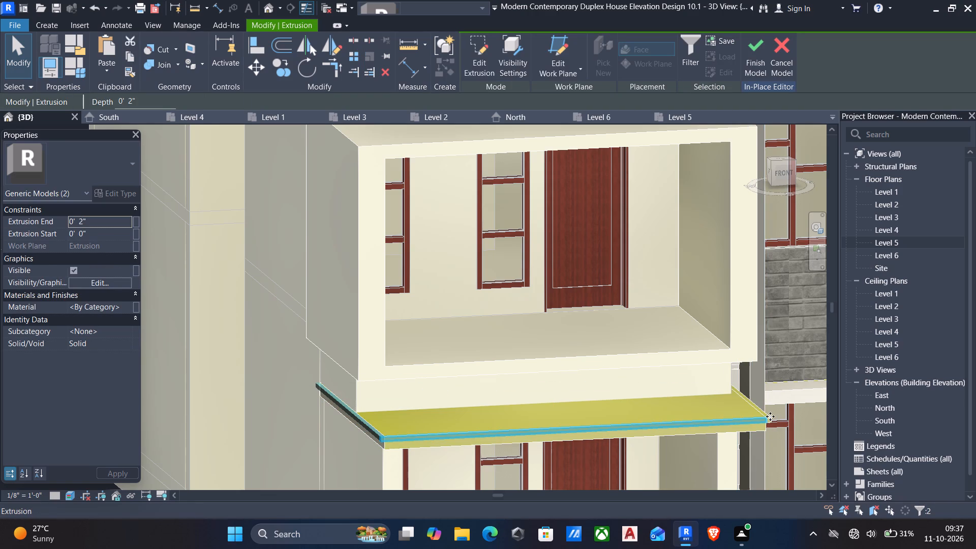
{"action": "left_click", "coordinate": [769, 416], "text": "ctrl"}
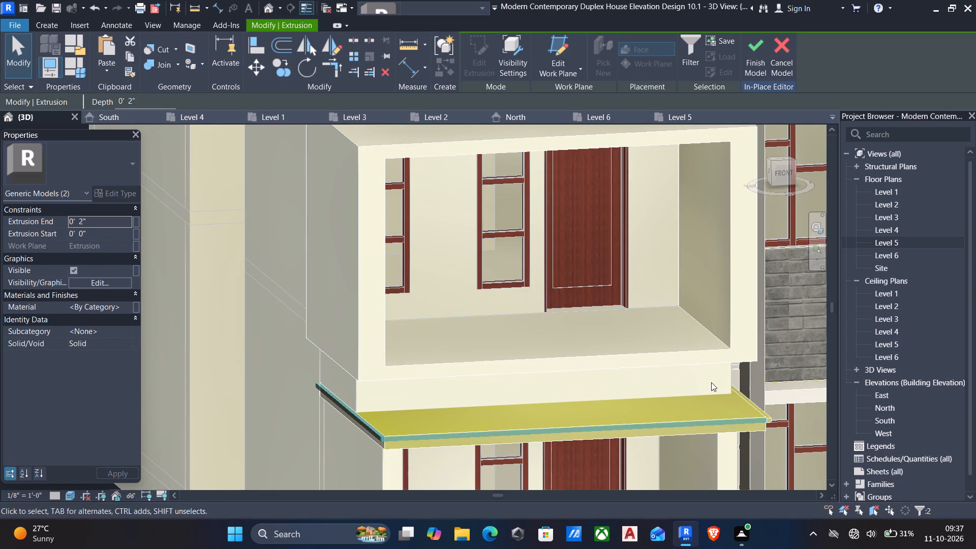
{"action": "scroll", "coordinate": [774, 427], "scroll_direction": "up", "scroll_amount": 10}
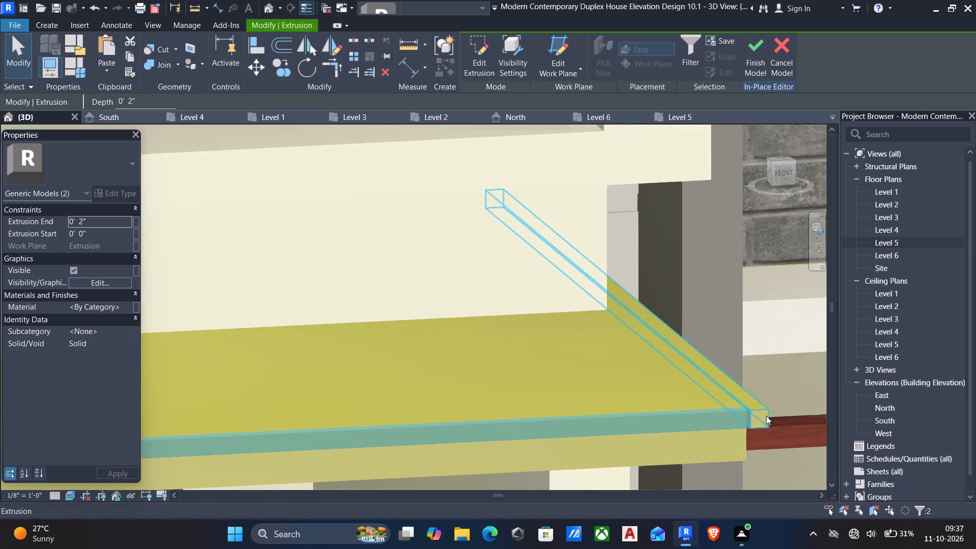
{"action": "left_click", "coordinate": [721, 373], "text": "ctrl"}
{"action": "scroll", "coordinate": [607, 341], "scroll_direction": "down", "scroll_amount": 2}
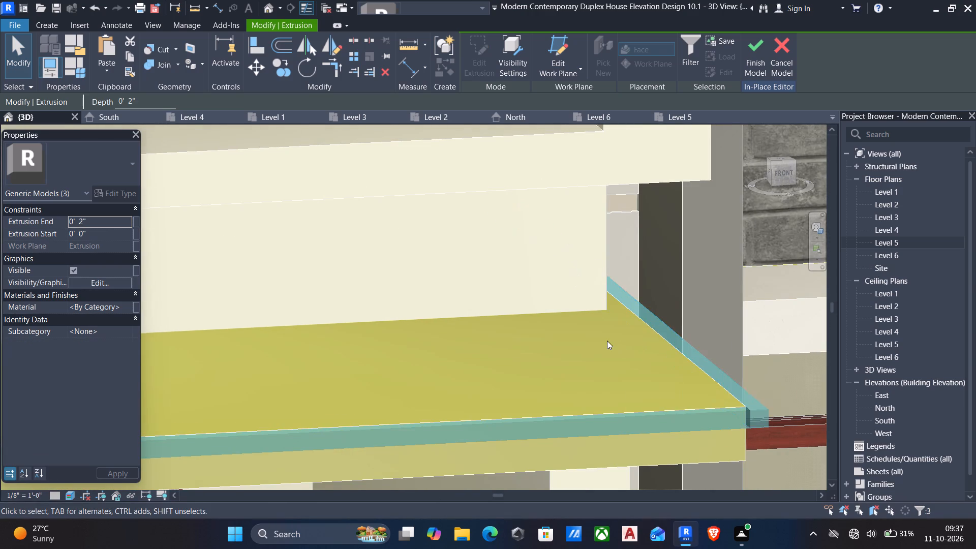
{"action": "scroll", "coordinate": [607, 341], "scroll_direction": "down", "scroll_amount": 10}
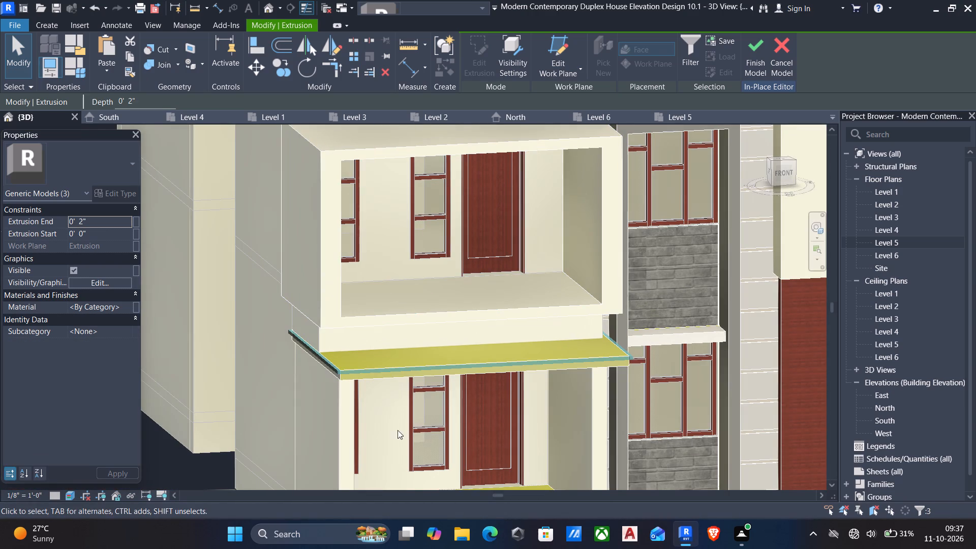
{"action": "left_click", "coordinate": [127, 307]}
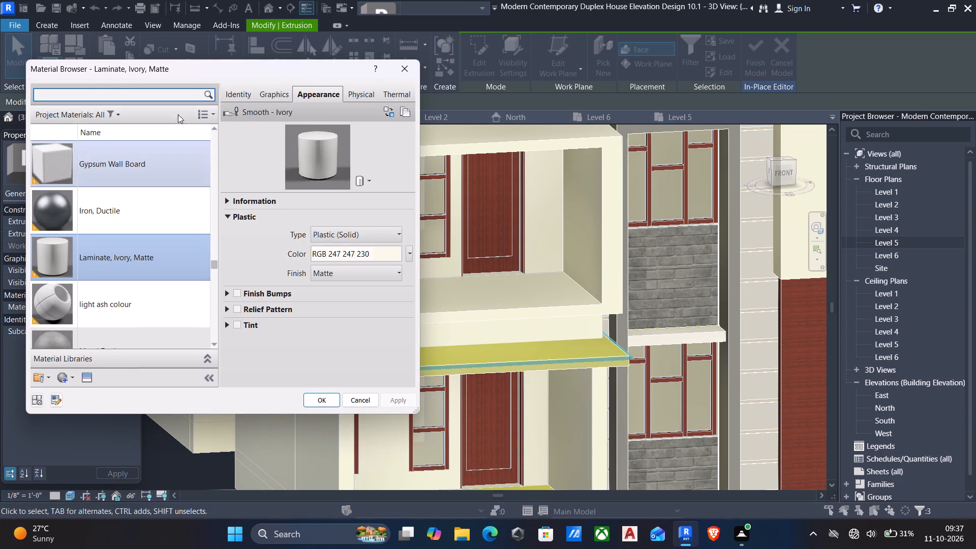
{"action": "left_click", "coordinate": [77, 96]}
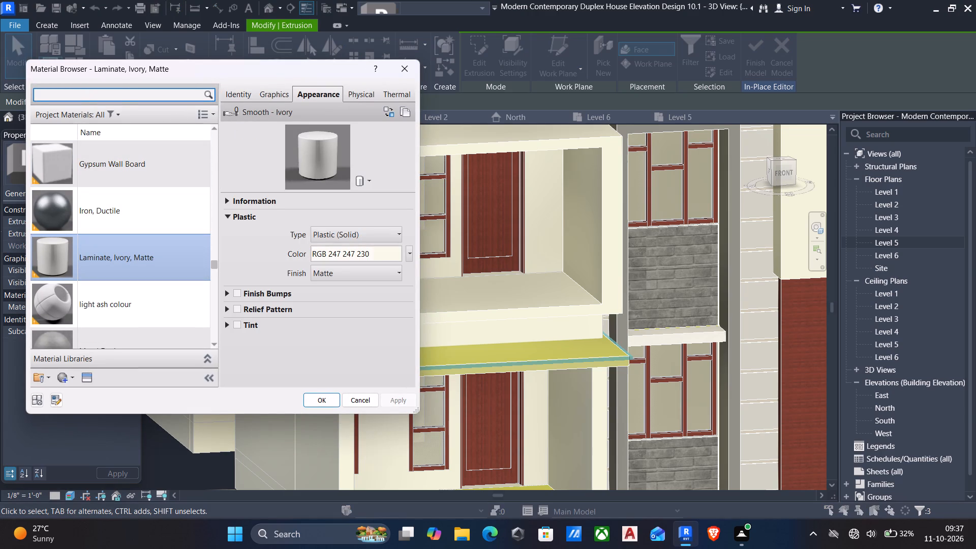
{"action": "type", "text": "ash"}
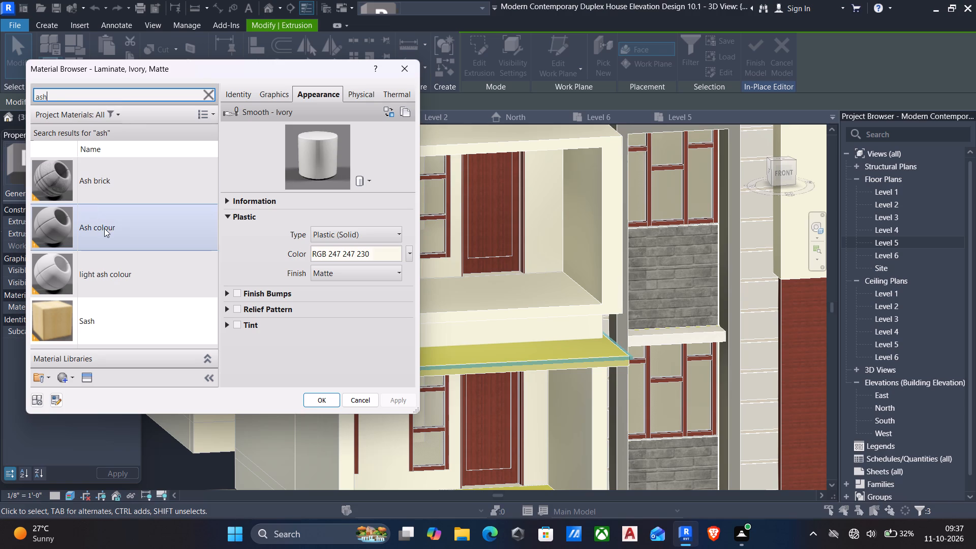
{"action": "left_click", "coordinate": [104, 228]}
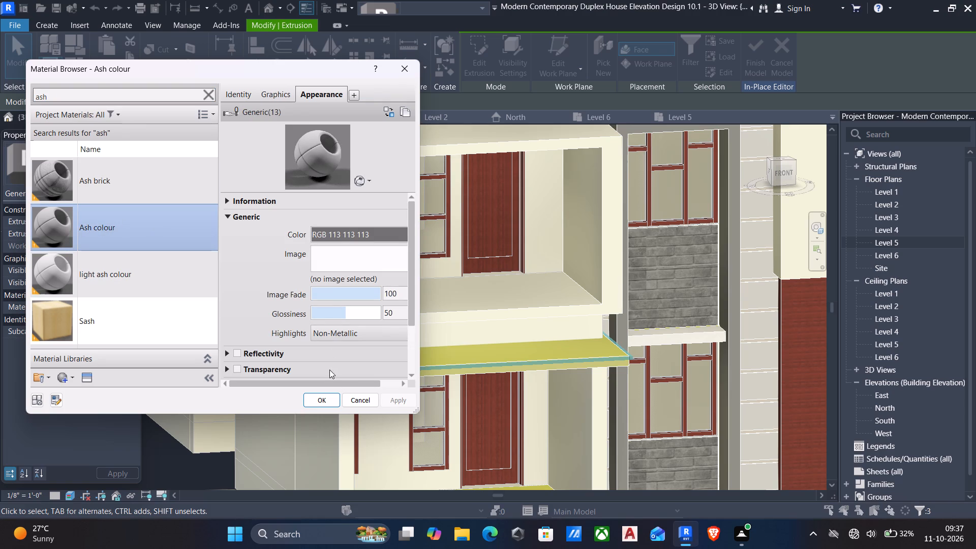
{"action": "left_click", "coordinate": [329, 392]}
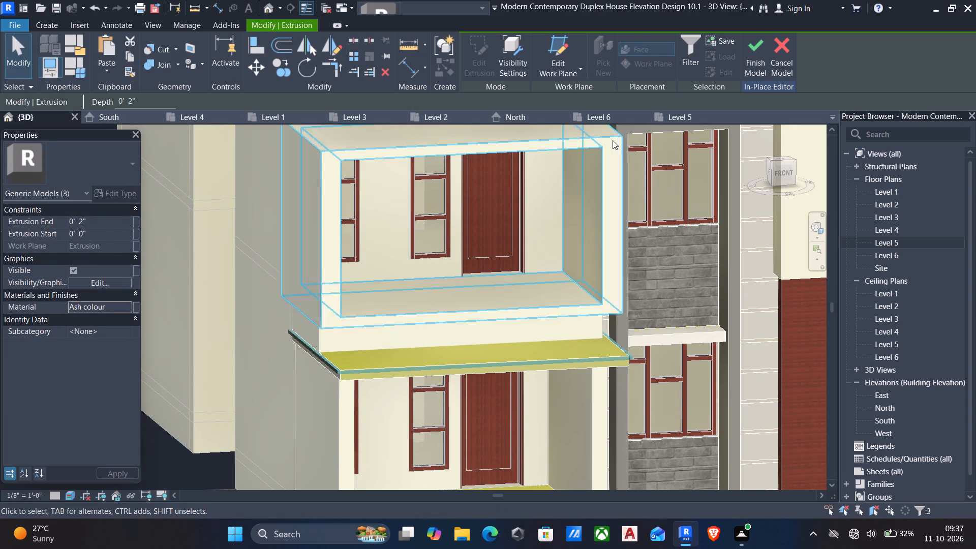
Assign the Gypsum Wall Board material to the porch canopy slab extrusion and finish the in-place model.
{"action": "left_click", "coordinate": [589, 370]}
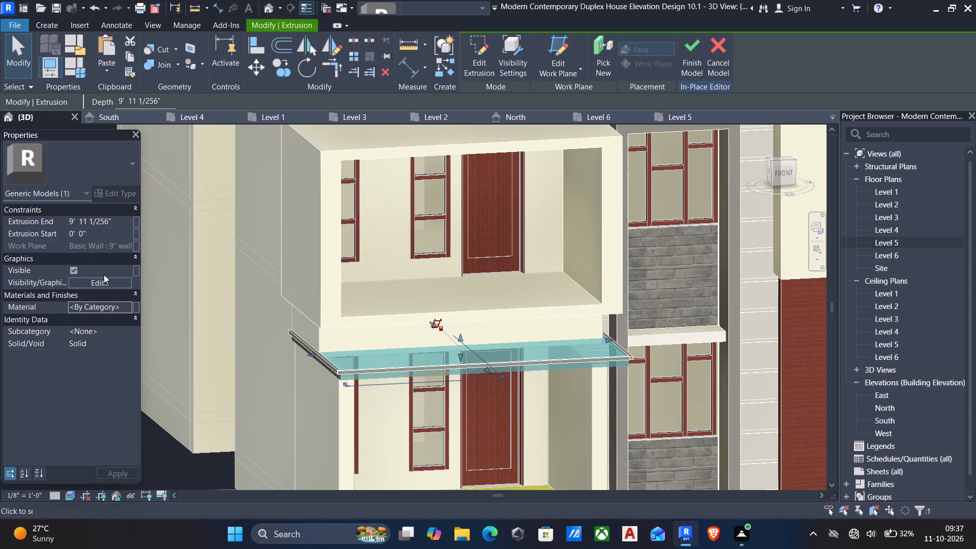
{"action": "left_click", "coordinate": [127, 306]}
{"action": "scroll", "coordinate": [131, 279], "scroll_direction": "down", "scroll_amount": 1}
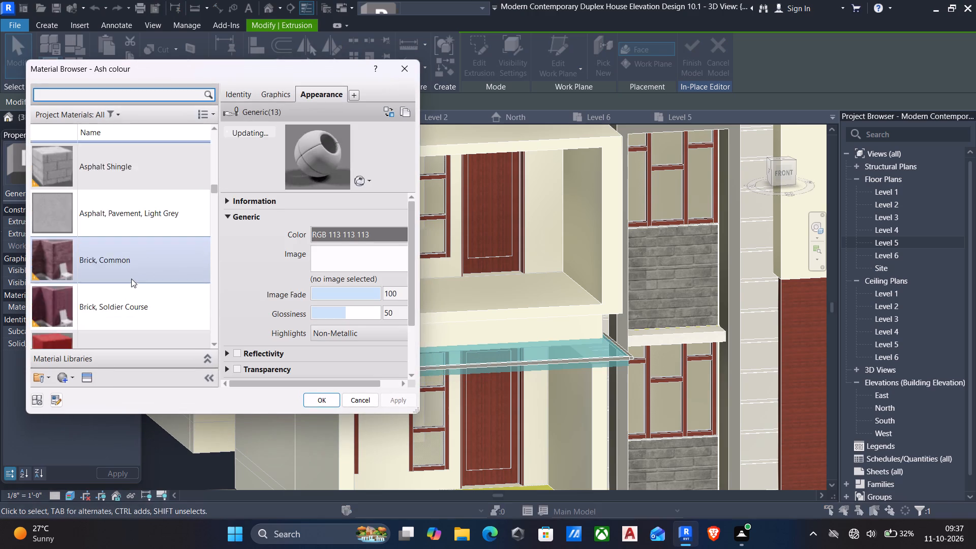
{"action": "scroll", "coordinate": [131, 279], "scroll_direction": "down", "scroll_amount": 9}
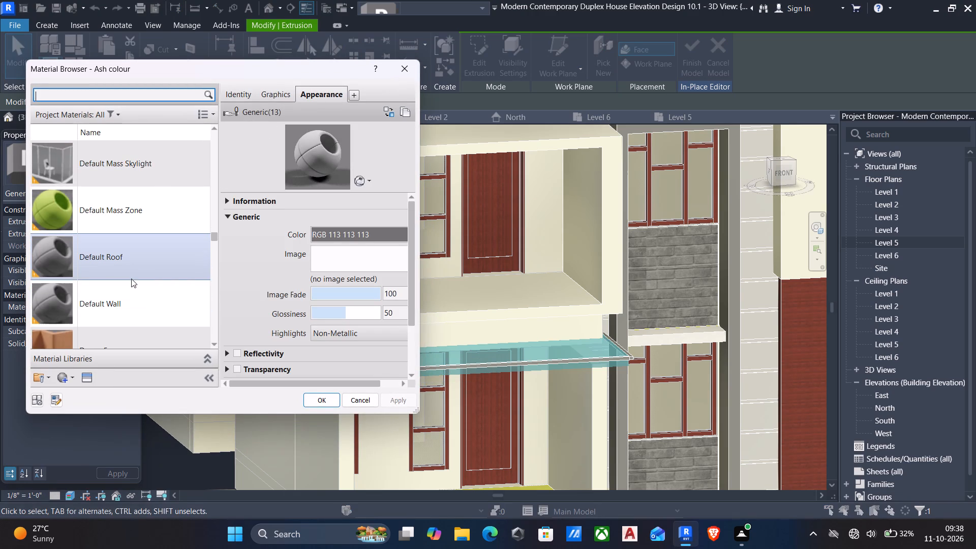
{"action": "scroll", "coordinate": [131, 279], "scroll_direction": "down", "scroll_amount": 5}
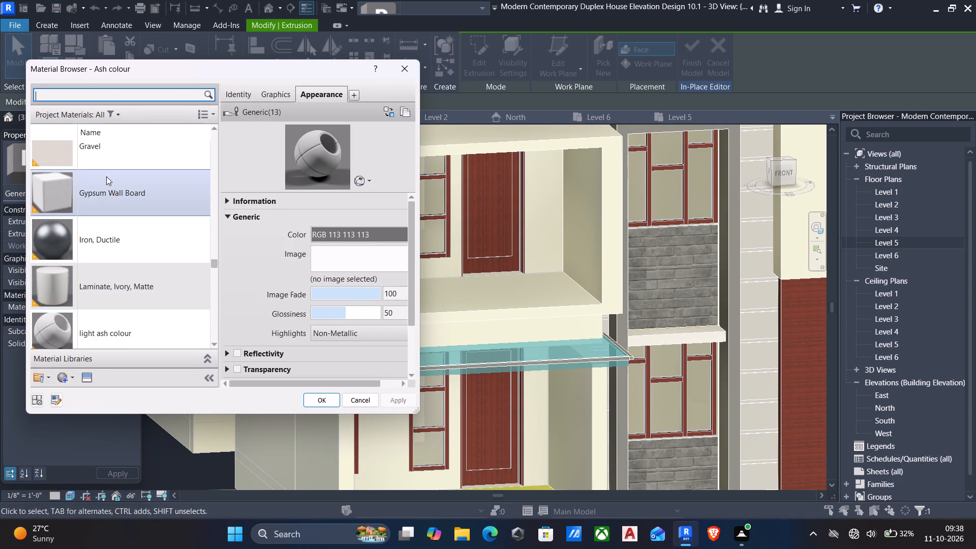
{"action": "scroll", "coordinate": [107, 193], "scroll_direction": "up", "scroll_amount": 3}
{"action": "scroll", "coordinate": [108, 199], "scroll_direction": "down", "scroll_amount": 2}
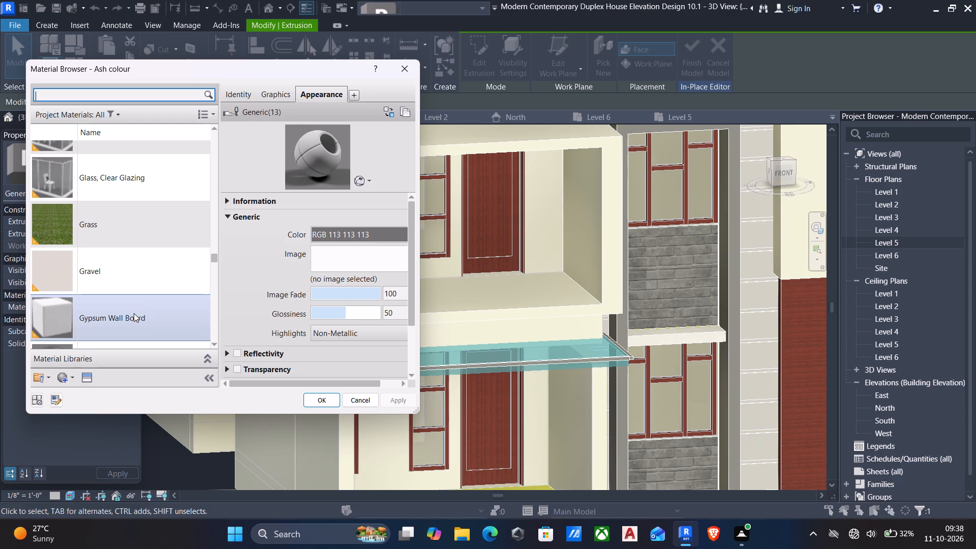
{"action": "left_click", "coordinate": [134, 314]}
{"action": "left_click", "coordinate": [314, 396]}
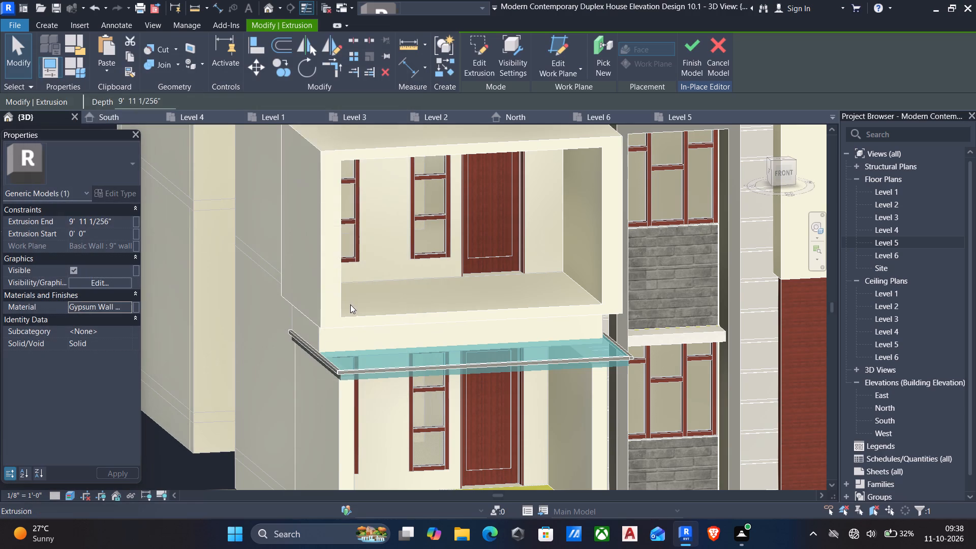
{"action": "left_click", "coordinate": [698, 51]}
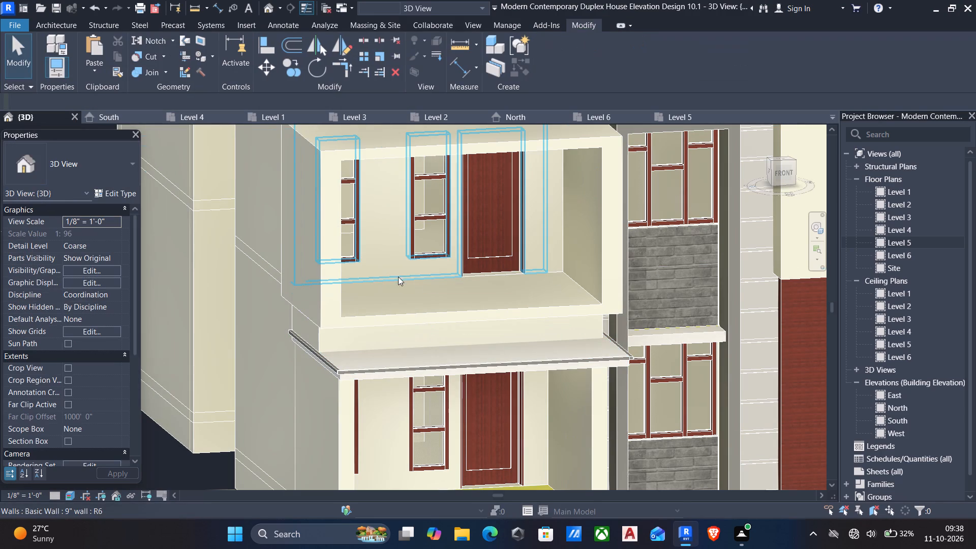
On the Level 3 floor plan, create a Glass Panel - Bottom Fill railing 13' 0 1/2" long along the balcony's inner front edge.
{"action": "middle_click_drag", "start_coordinate": [475, 285], "coordinate": [505, 328]}
{"action": "scroll", "coordinate": [507, 325], "scroll_direction": "down", "scroll_amount": 3}
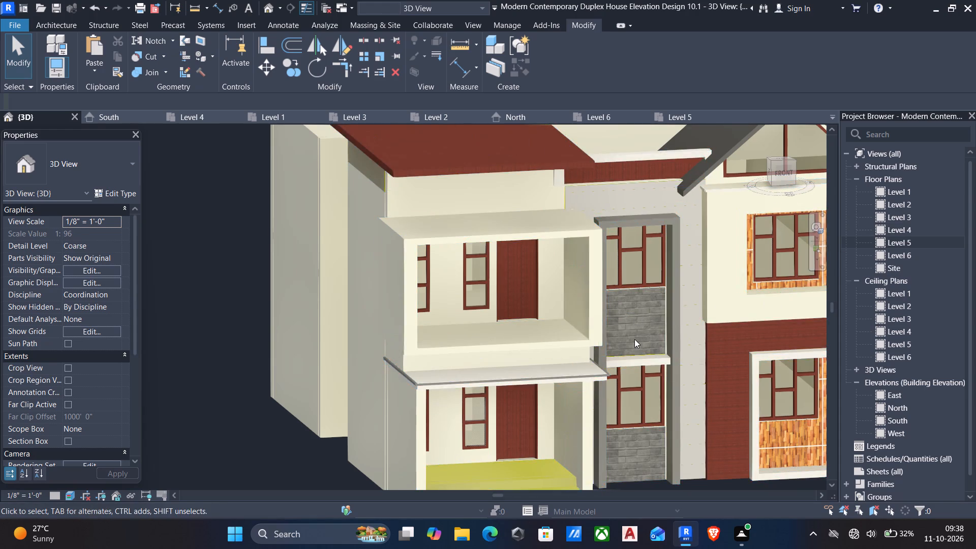
{"action": "double_click", "coordinate": [917, 215]}
{"action": "scroll", "coordinate": [302, 315], "scroll_direction": "down", "scroll_amount": 8}
{"action": "middle_click_drag", "start_coordinate": [313, 341], "coordinate": [463, 287]}
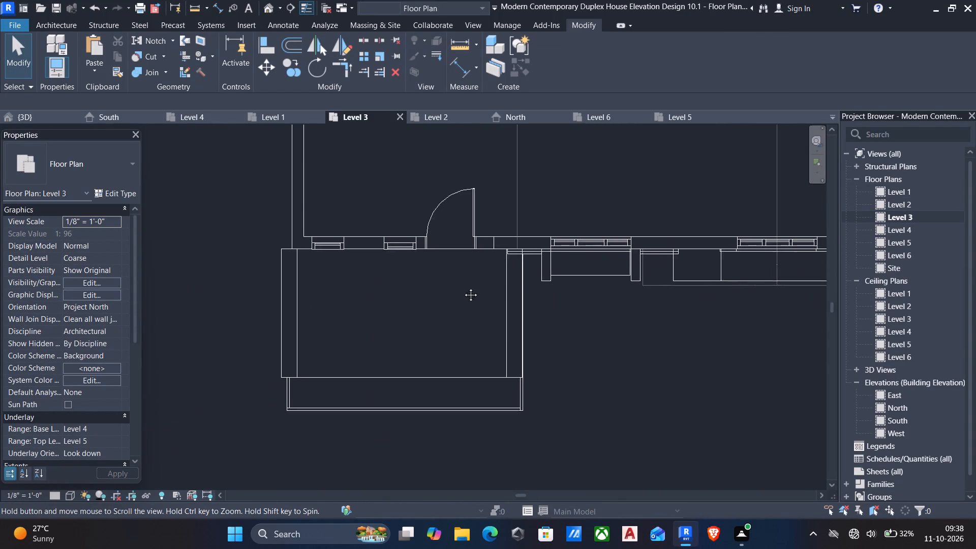
{"action": "middle_click_drag", "start_coordinate": [463, 287], "coordinate": [463, 287]}
{"action": "scroll", "coordinate": [462, 284], "scroll_direction": "up", "scroll_amount": 1}
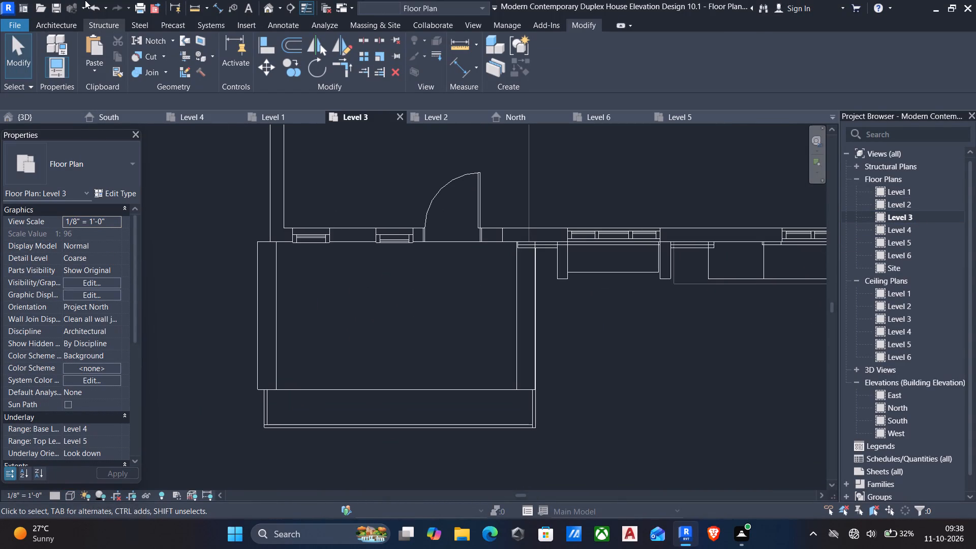
{"action": "left_click", "coordinate": [54, 24]}
{"action": "left_click", "coordinate": [414, 39]}
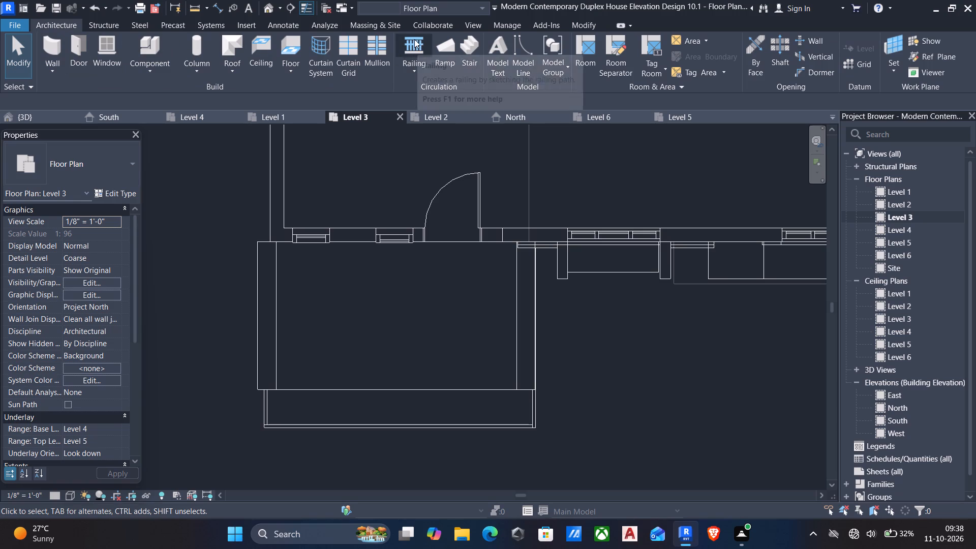
{"action": "left_click_drag", "start_coordinate": [93, 169], "coordinate": [90, 202]}
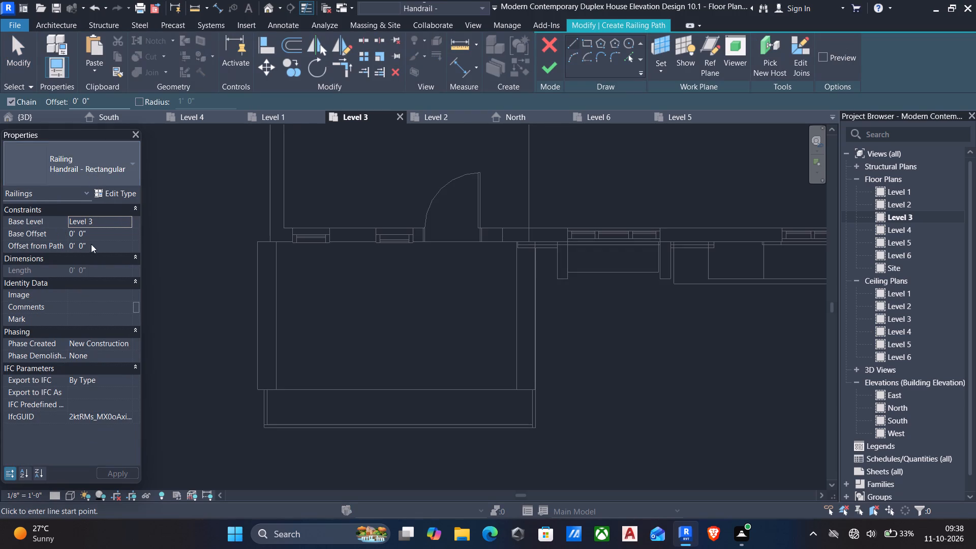
{"action": "left_click", "coordinate": [83, 163]}
{"action": "scroll", "coordinate": [76, 320], "scroll_direction": "up", "scroll_amount": 5}
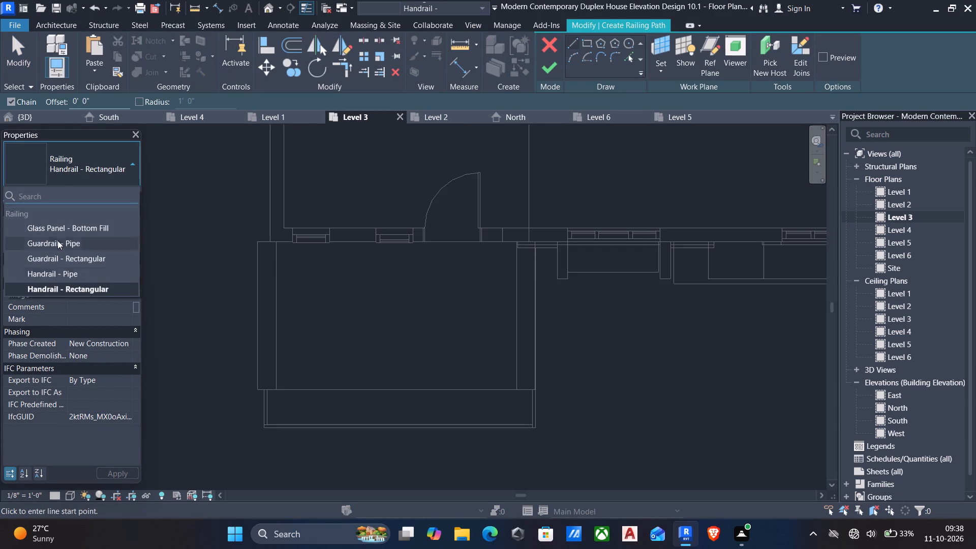
{"action": "left_click", "coordinate": [53, 231]}
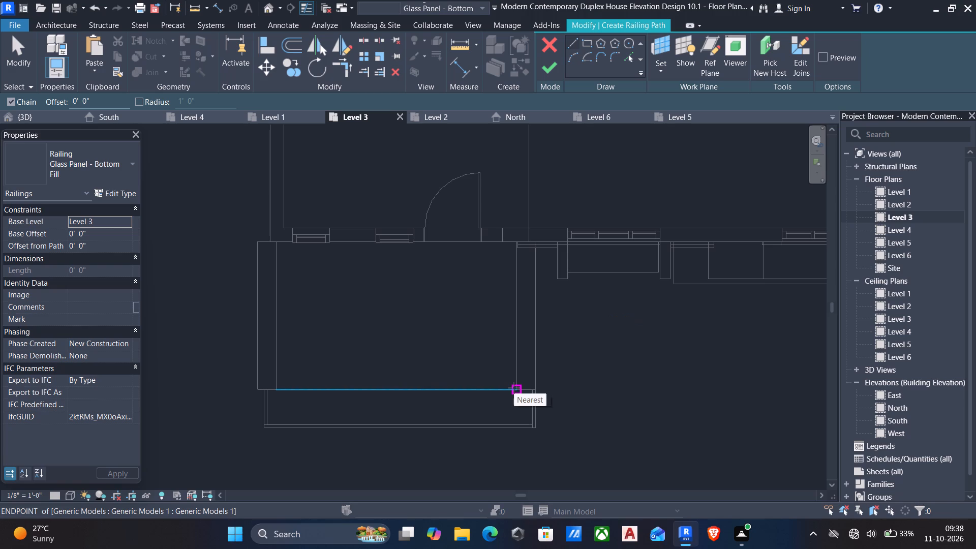
{"action": "left_click", "coordinate": [514, 388]}
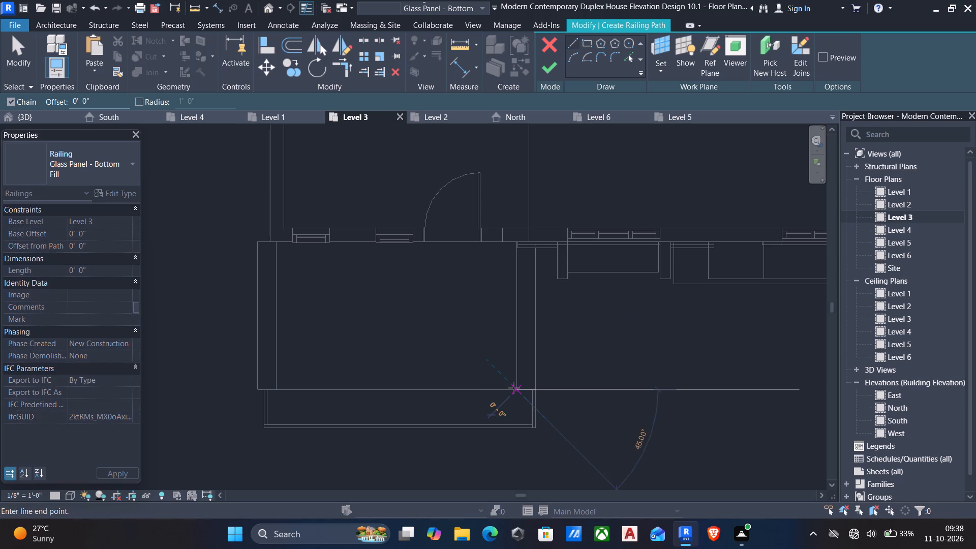
{"action": "left_click", "coordinate": [281, 392]}
{"action": "left_click", "coordinate": [553, 69]}
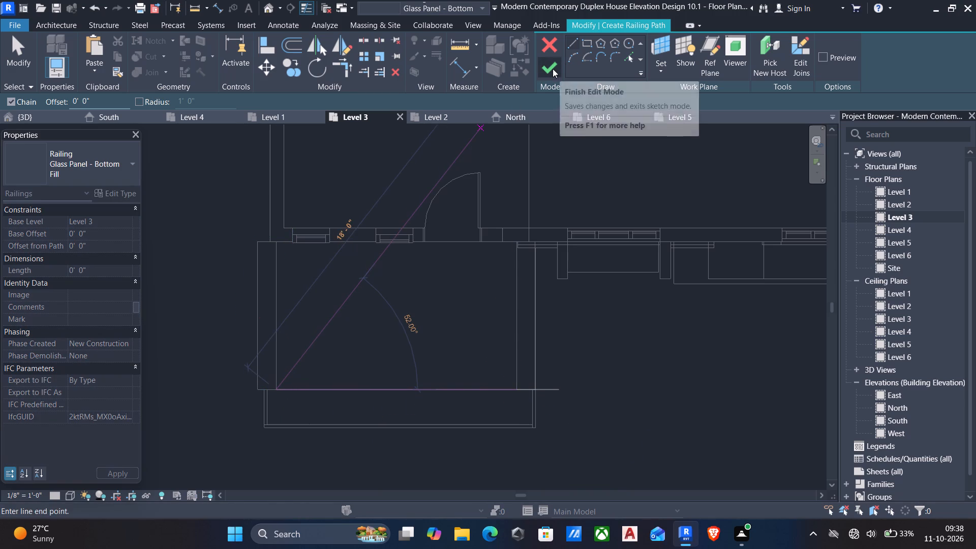
In the 3D view, assign the Iron, Ductile material to the balcony railing's Elliptical - 1 1/2" x 1 1/8" top rail type.
{"action": "left_click", "coordinate": [272, 10]}
{"action": "scroll", "coordinate": [530, 338], "scroll_direction": "up", "scroll_amount": 5}
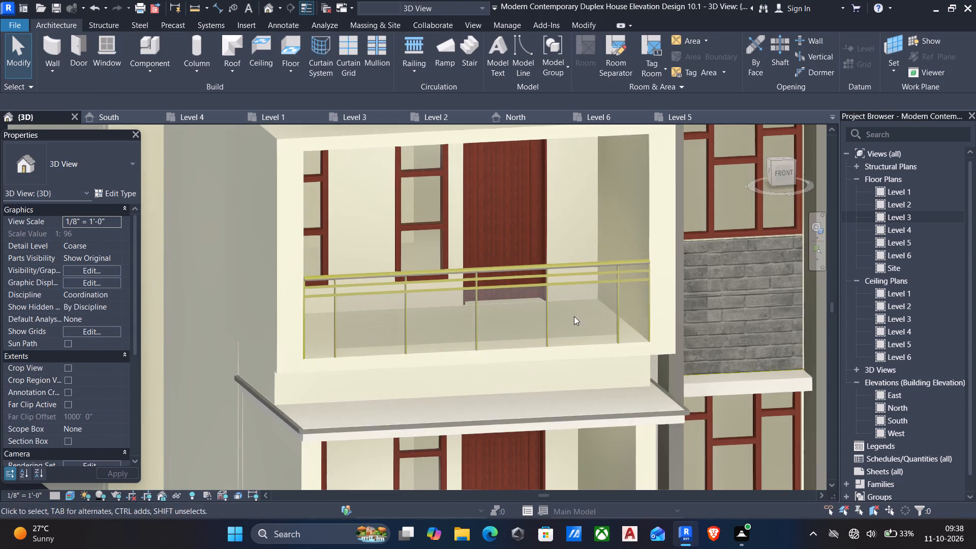
{"action": "left_click", "coordinate": [394, 273]}
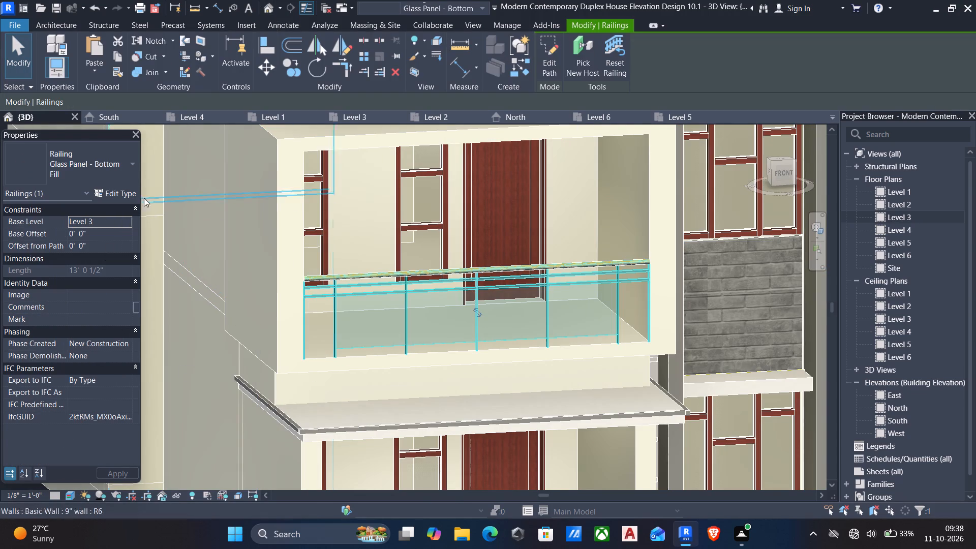
{"action": "left_click", "coordinate": [124, 193]}
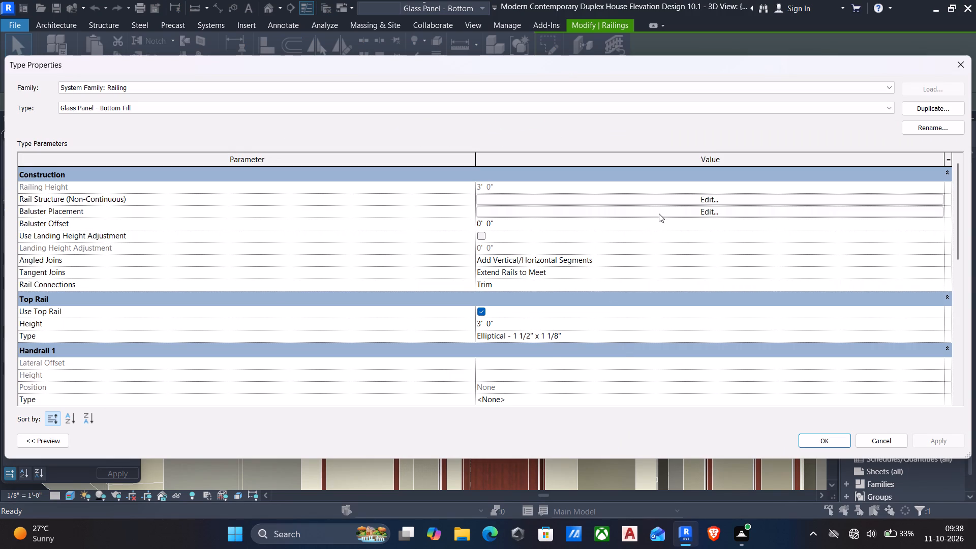
{"action": "left_click", "coordinate": [936, 337]}
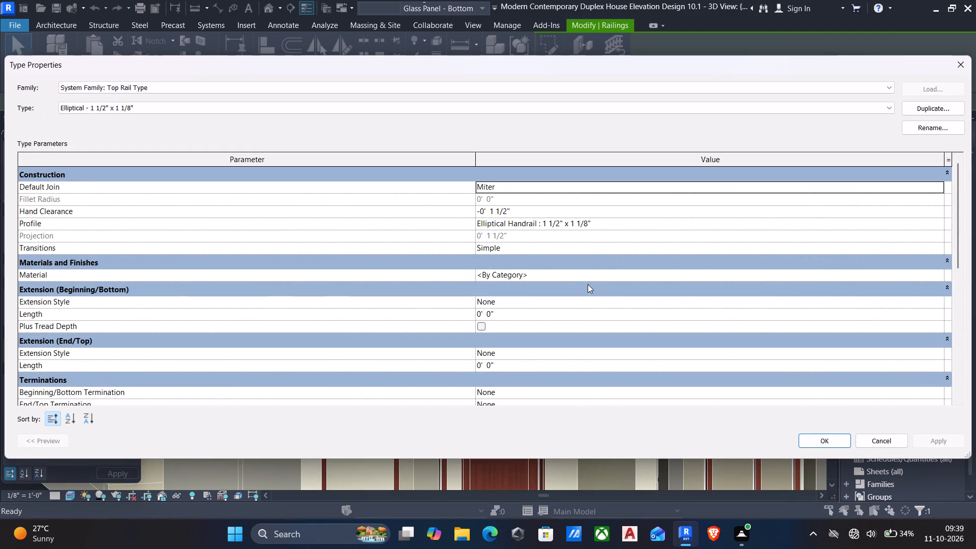
{"action": "left_click", "coordinate": [939, 273]}
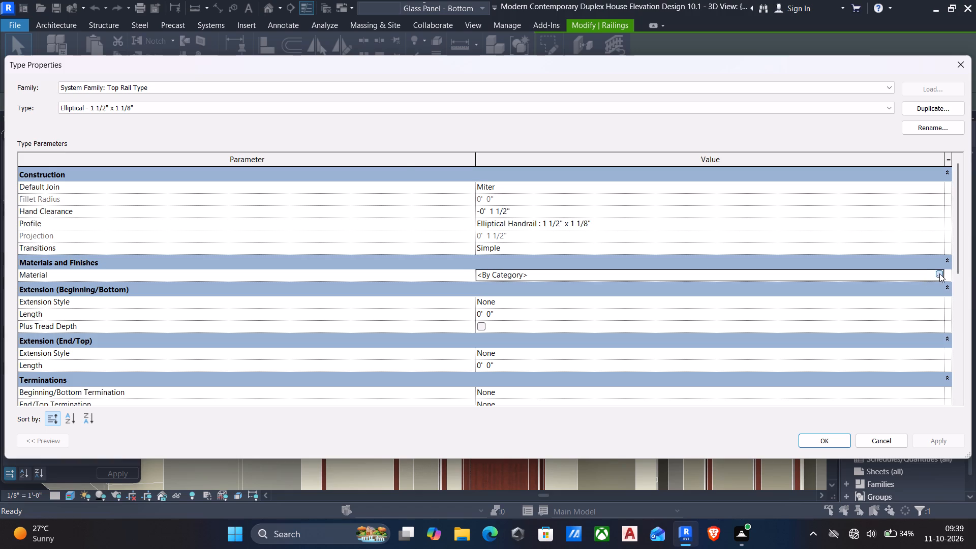
{"action": "left_click", "coordinate": [161, 291]}
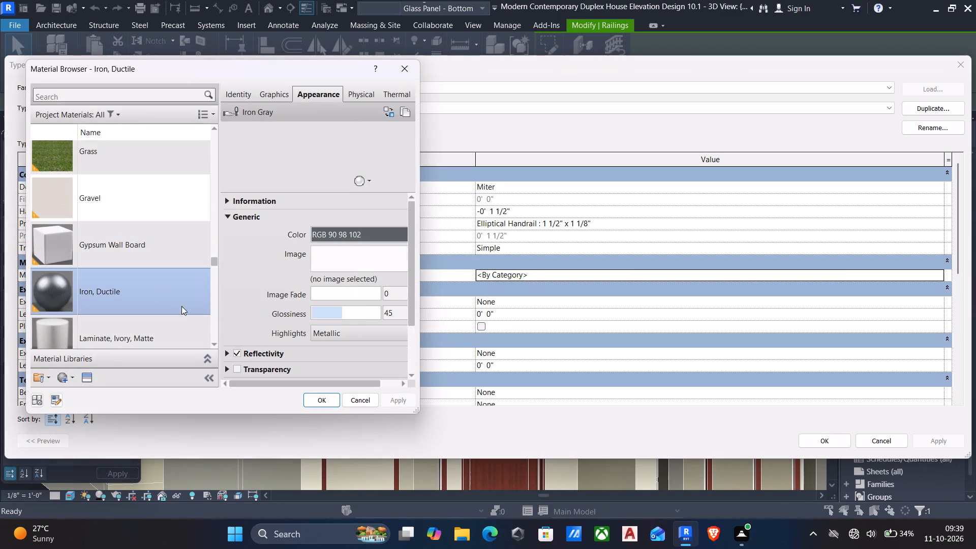
{"action": "left_click", "coordinate": [332, 400]}
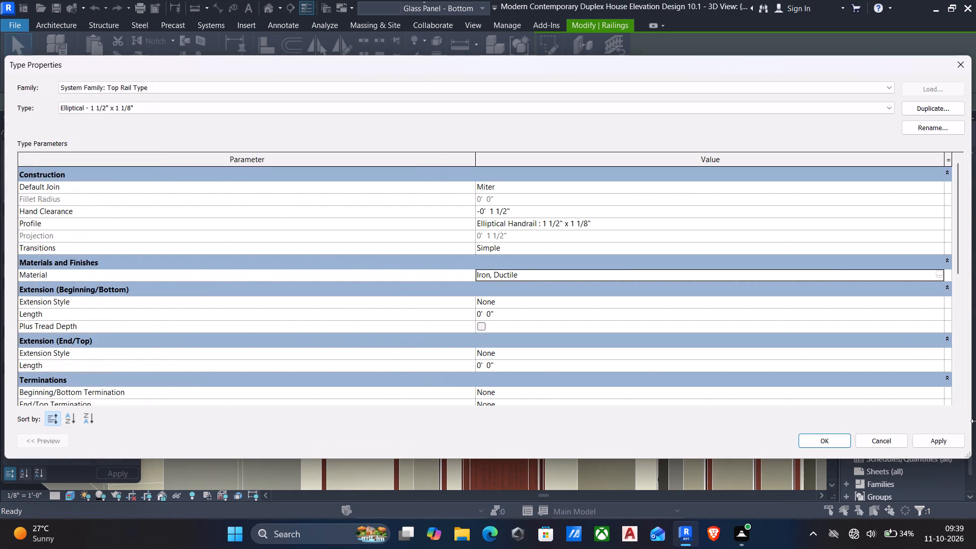
{"action": "left_click", "coordinate": [924, 440]}
{"action": "left_click", "coordinate": [823, 443]}
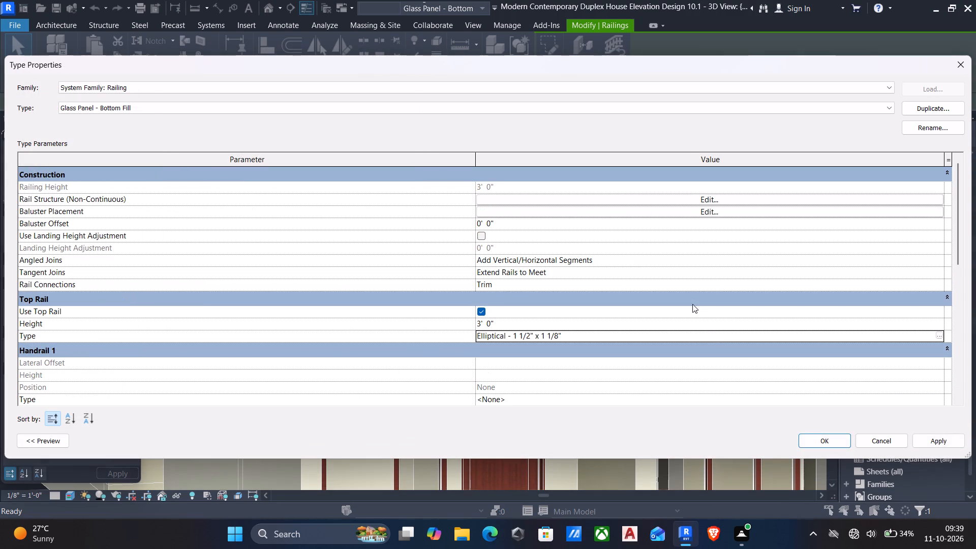
{"action": "left_click", "coordinate": [940, 439]}
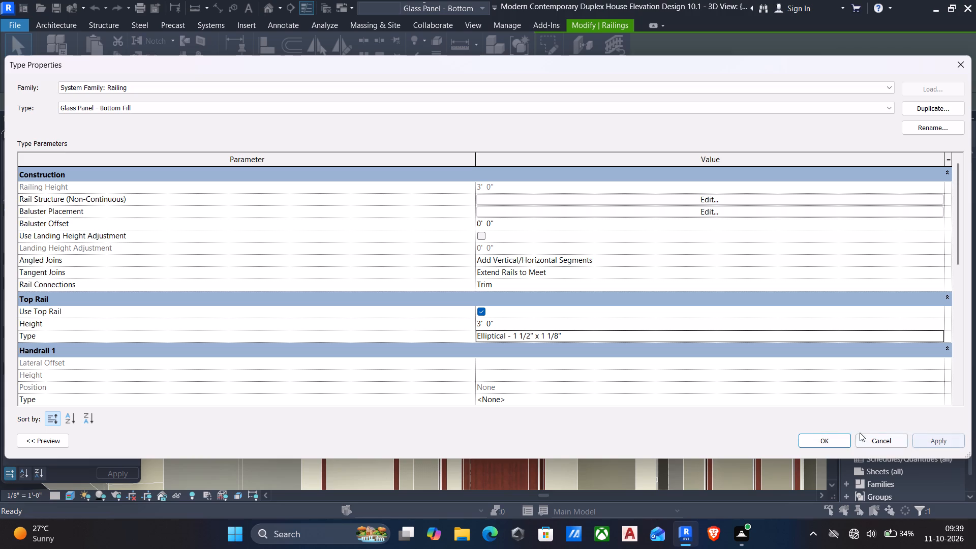
{"action": "left_click", "coordinate": [820, 442]}
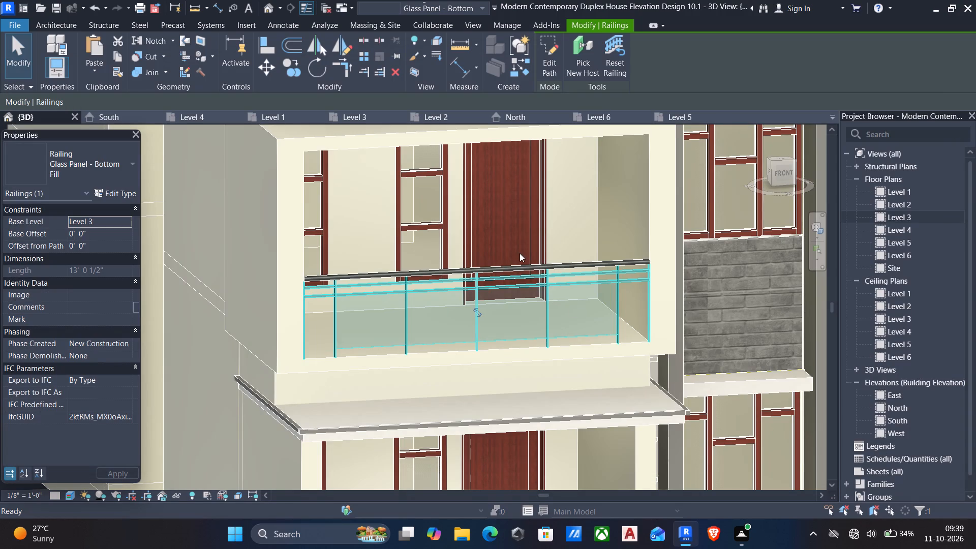
{"action": "key", "text": "Escape"}
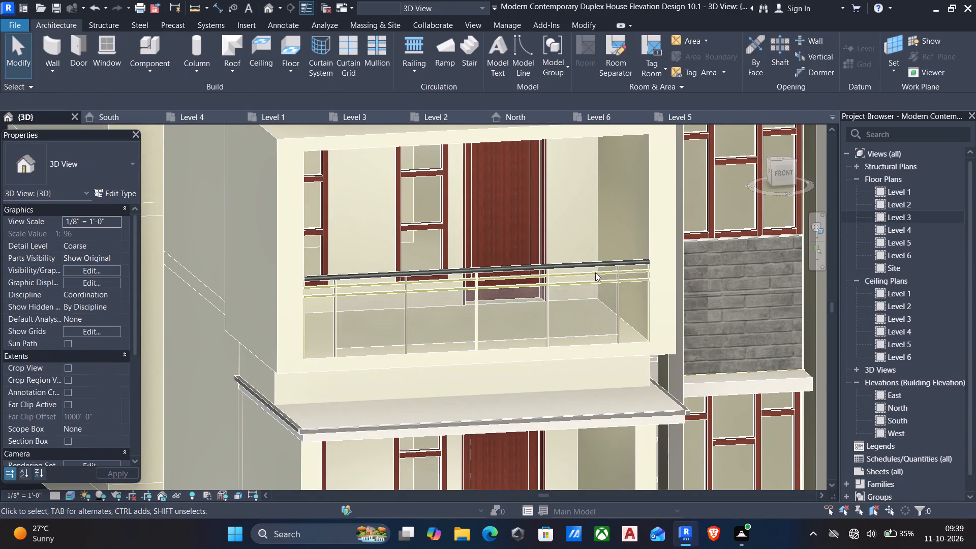
Inspect the non-continuous rail structure of the balcony railing's type.
{"action": "scroll", "coordinate": [598, 270], "scroll_direction": "up", "scroll_amount": 5}
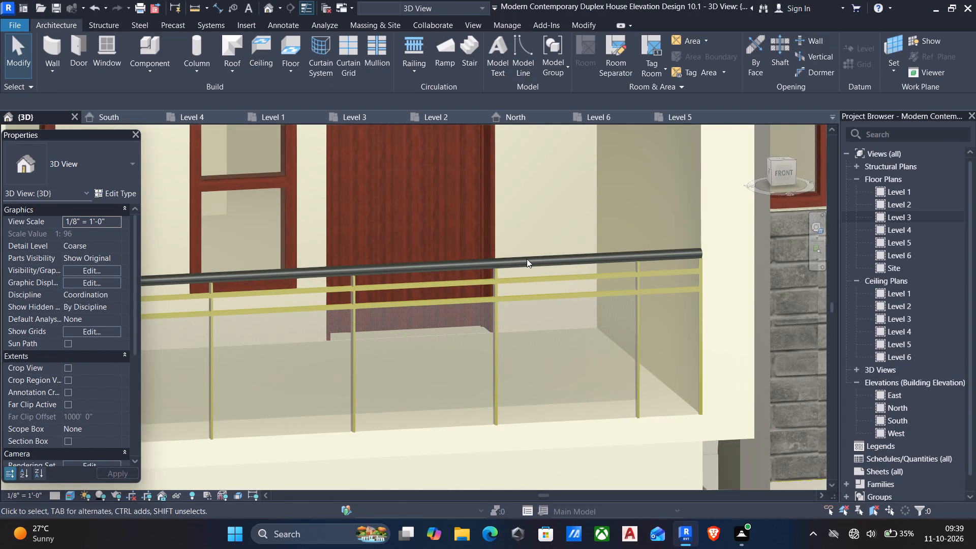
{"action": "left_click", "coordinate": [526, 258]}
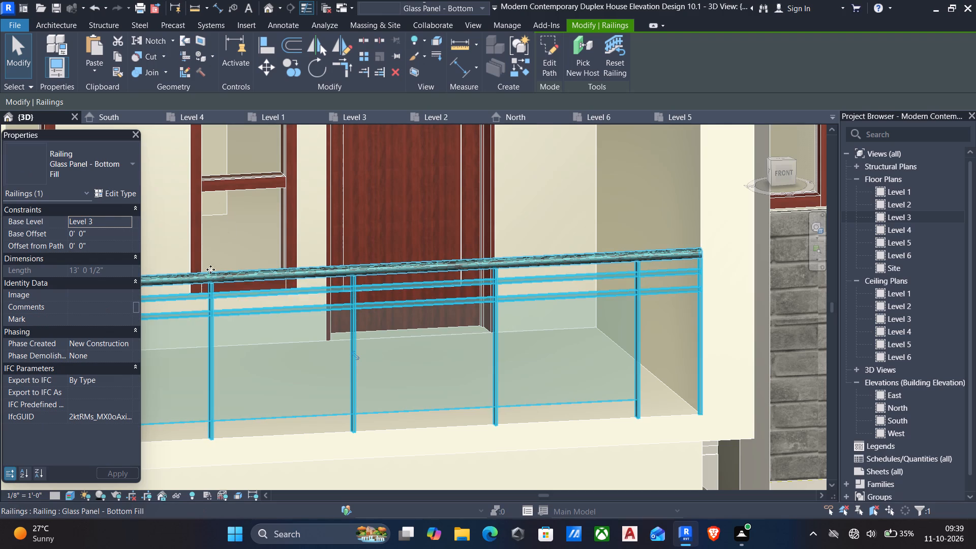
{"action": "left_click", "coordinate": [113, 188]}
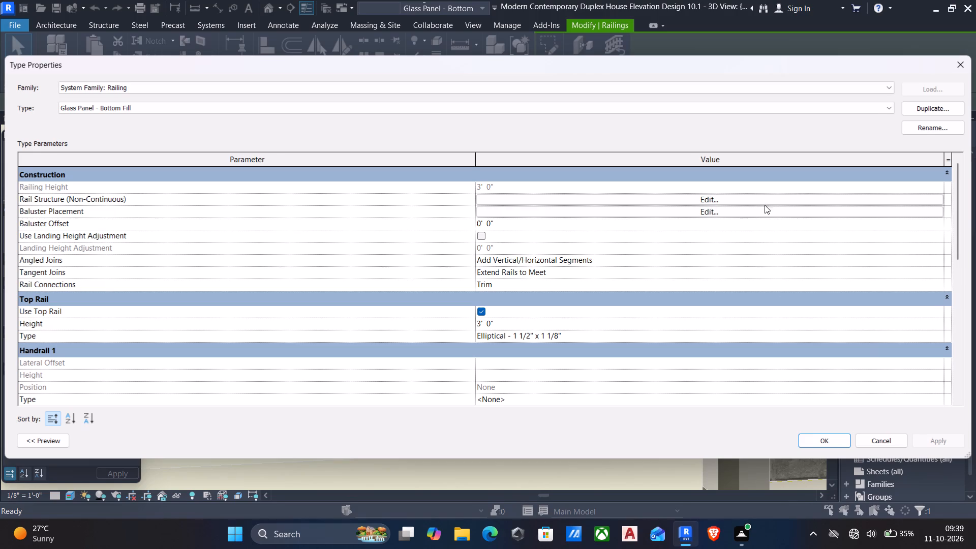
{"action": "left_click", "coordinate": [699, 196]}
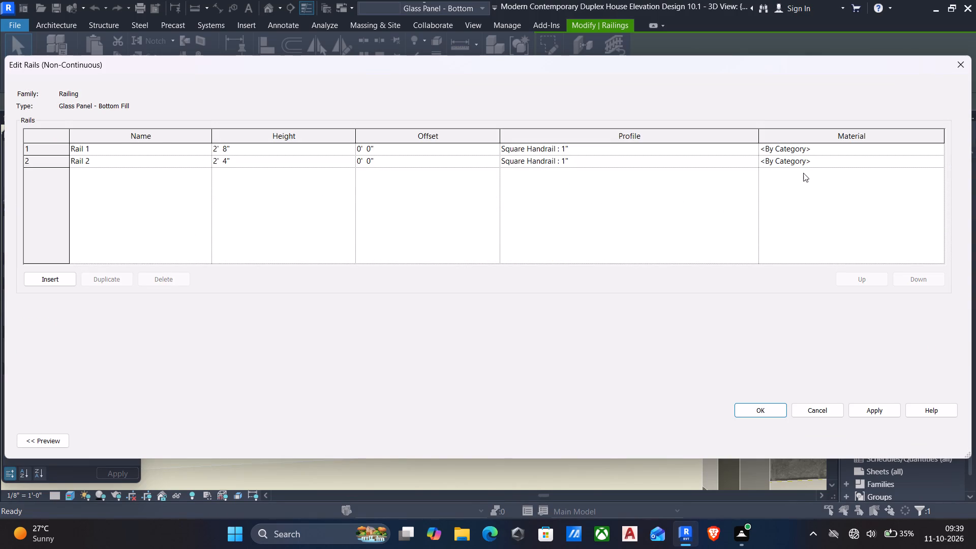
{"action": "left_click", "coordinate": [960, 66]}
{"action": "left_click", "coordinate": [938, 440]}
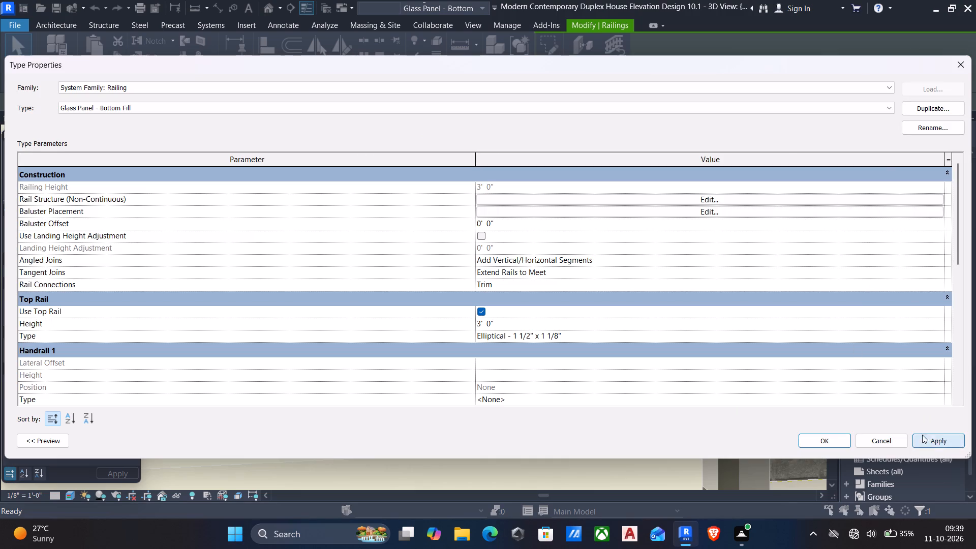
{"action": "left_click", "coordinate": [826, 438]}
Edit the porch base model in place, assign the Earth material to the front steps extrusion, and finish the model.
{"action": "scroll", "coordinate": [770, 327], "scroll_direction": "down", "scroll_amount": 6}
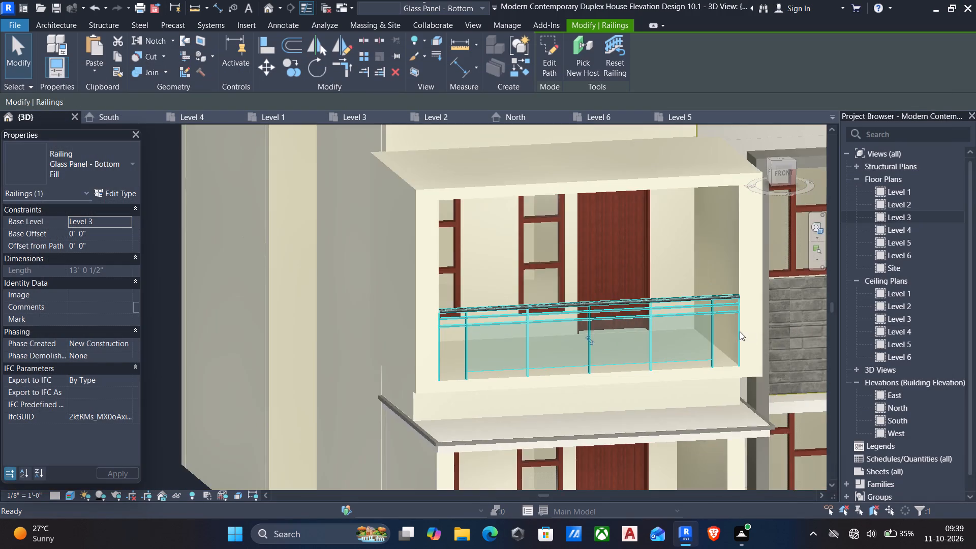
{"action": "scroll", "coordinate": [736, 335], "scroll_direction": "down", "scroll_amount": 6}
{"action": "middle_click_drag", "start_coordinate": [729, 348], "coordinate": [632, 299]}
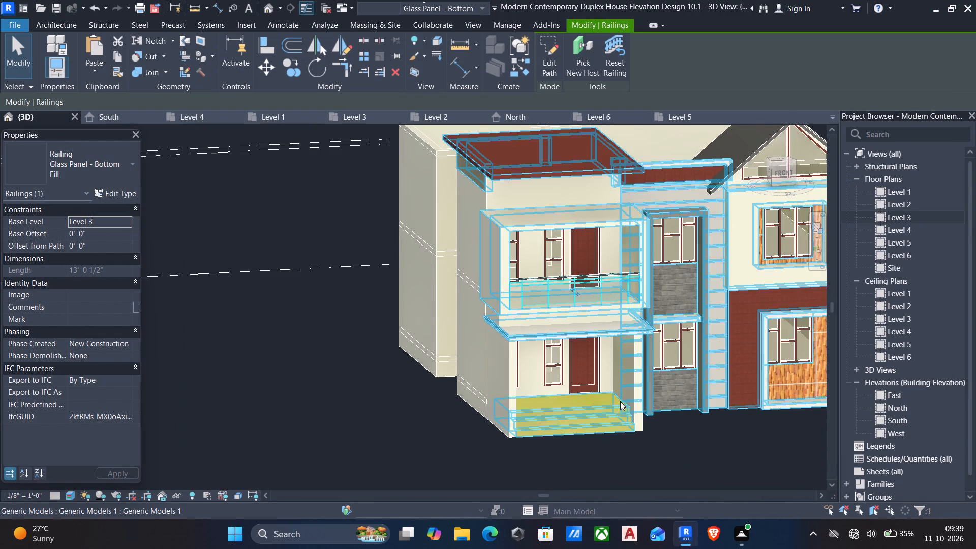
{"action": "left_click", "coordinate": [595, 408]}
{"action": "left_click", "coordinate": [552, 55]}
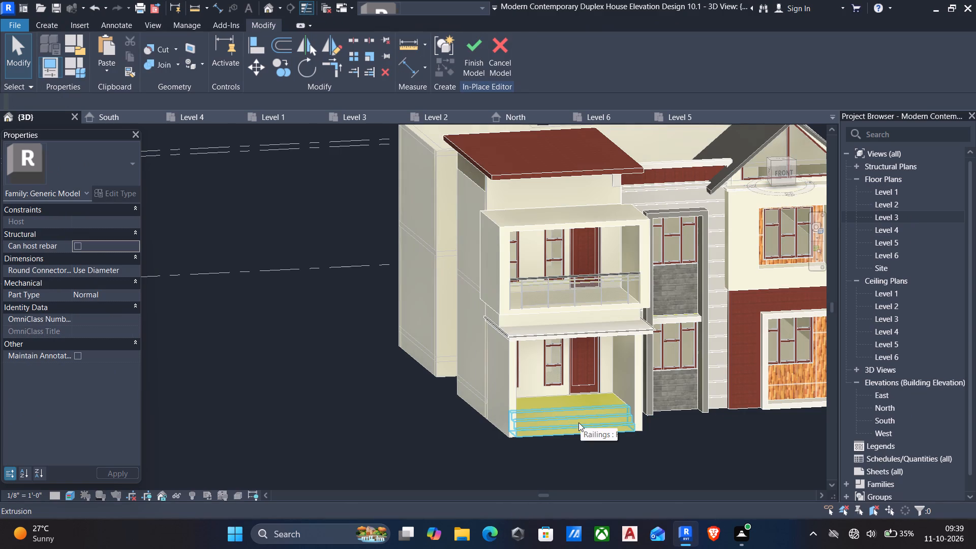
{"action": "left_click", "coordinate": [574, 432]}
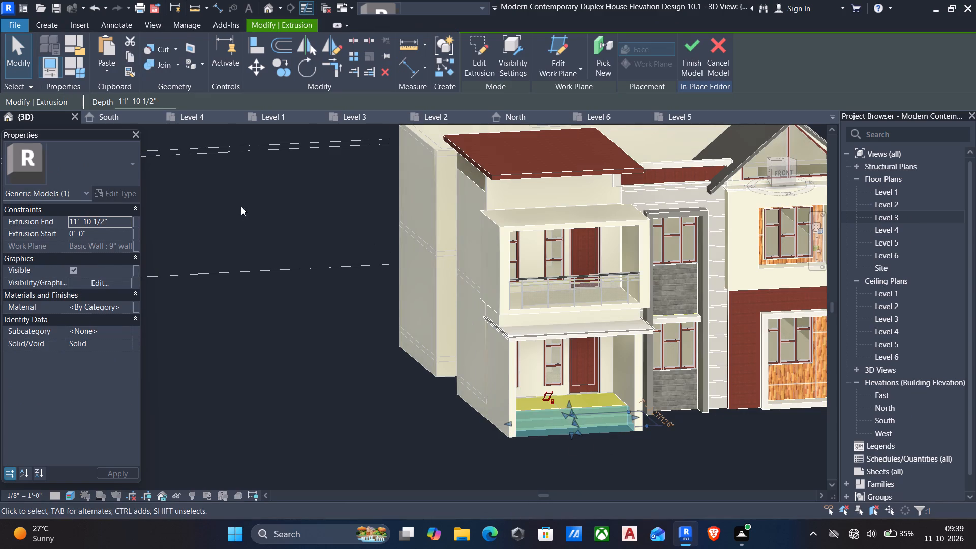
{"action": "left_click", "coordinate": [130, 306]}
{"action": "scroll", "coordinate": [111, 288], "scroll_direction": "down", "scroll_amount": 2}
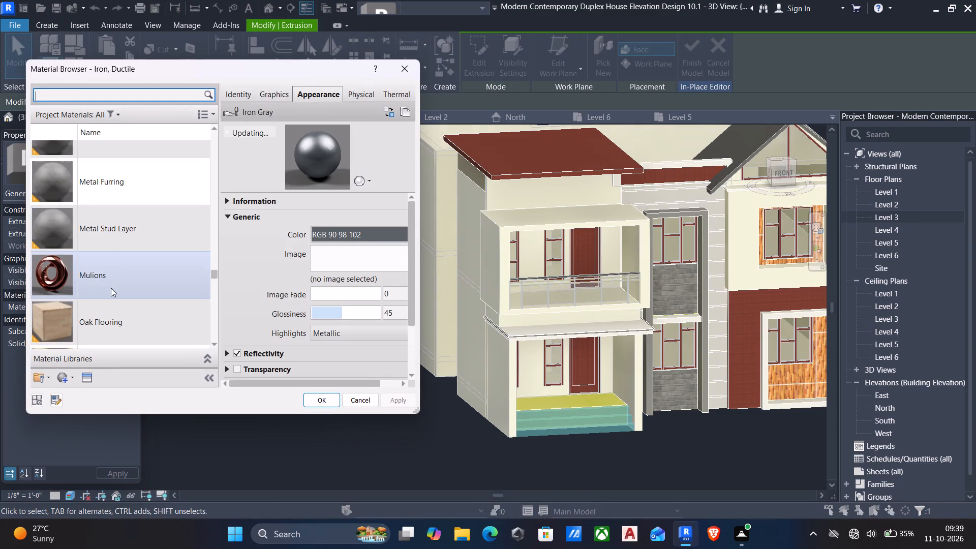
{"action": "scroll", "coordinate": [111, 288], "scroll_direction": "down", "scroll_amount": 5}
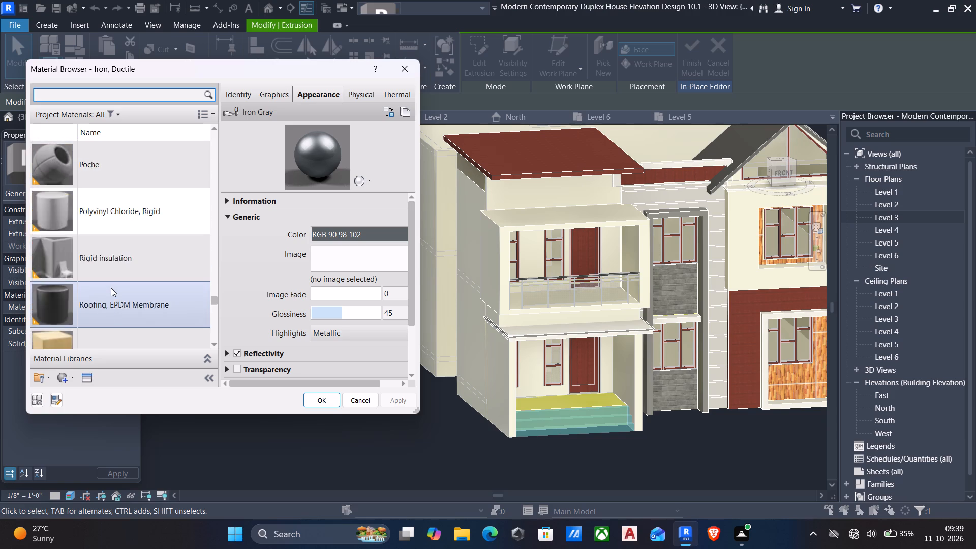
{"action": "scroll", "coordinate": [111, 288], "scroll_direction": "down", "scroll_amount": 1}
{"action": "left_click", "coordinate": [108, 177]}
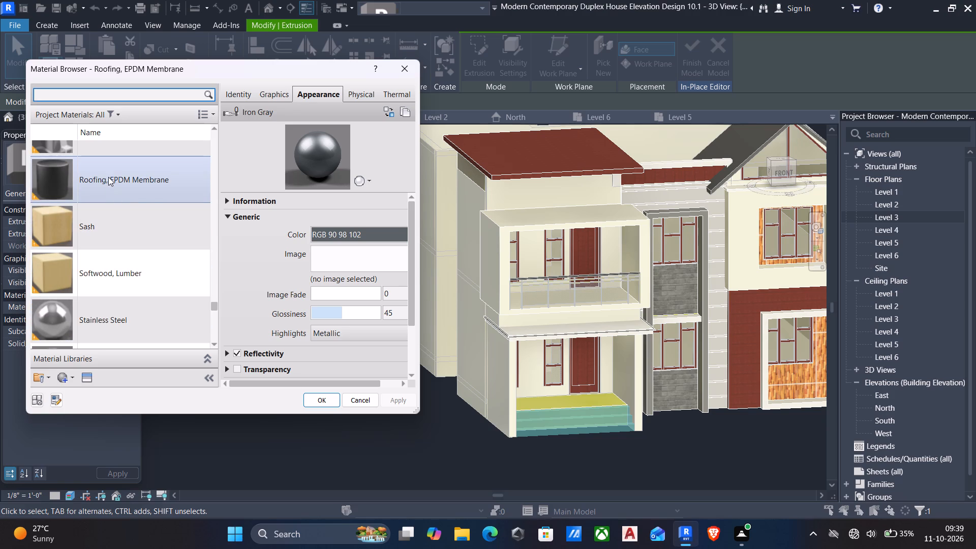
{"action": "scroll", "coordinate": [113, 290], "scroll_direction": "down", "scroll_amount": 3}
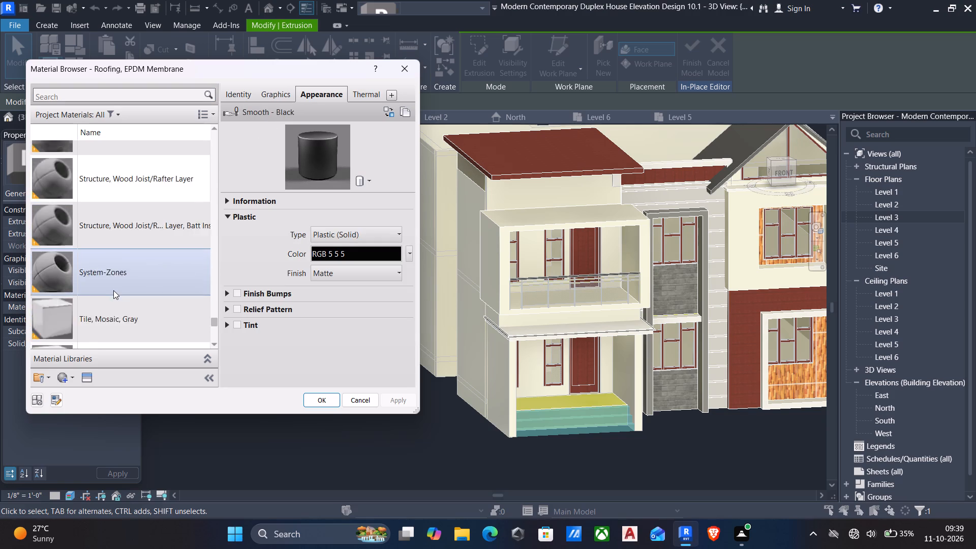
{"action": "scroll", "coordinate": [113, 290], "scroll_direction": "down", "scroll_amount": 3}
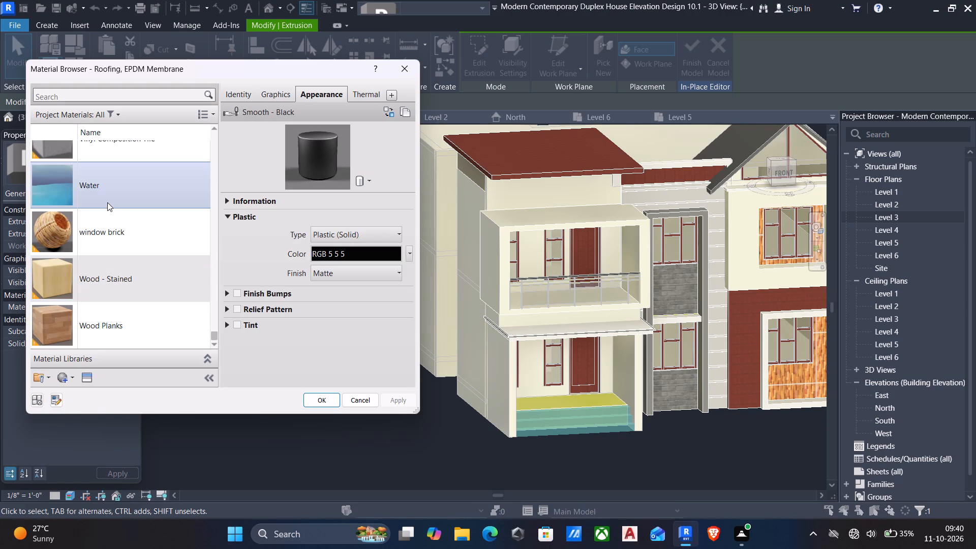
{"action": "scroll", "coordinate": [107, 202], "scroll_direction": "down", "scroll_amount": 3}
{"action": "scroll", "coordinate": [130, 247], "scroll_direction": "down", "scroll_amount": 1}
{"action": "scroll", "coordinate": [130, 247], "scroll_direction": "up", "scroll_amount": 15}
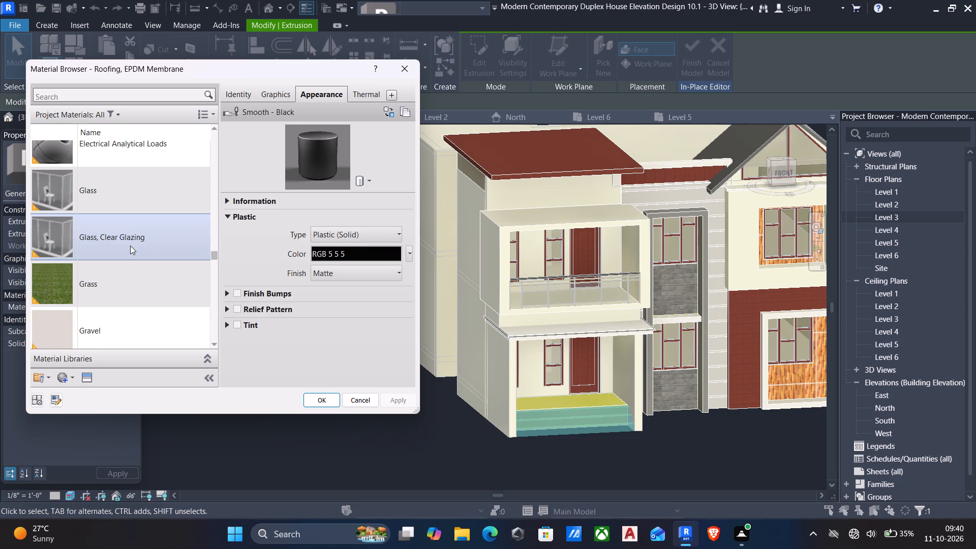
{"action": "scroll", "coordinate": [130, 246], "scroll_direction": "up", "scroll_amount": 2}
{"action": "left_click", "coordinate": [137, 303]}
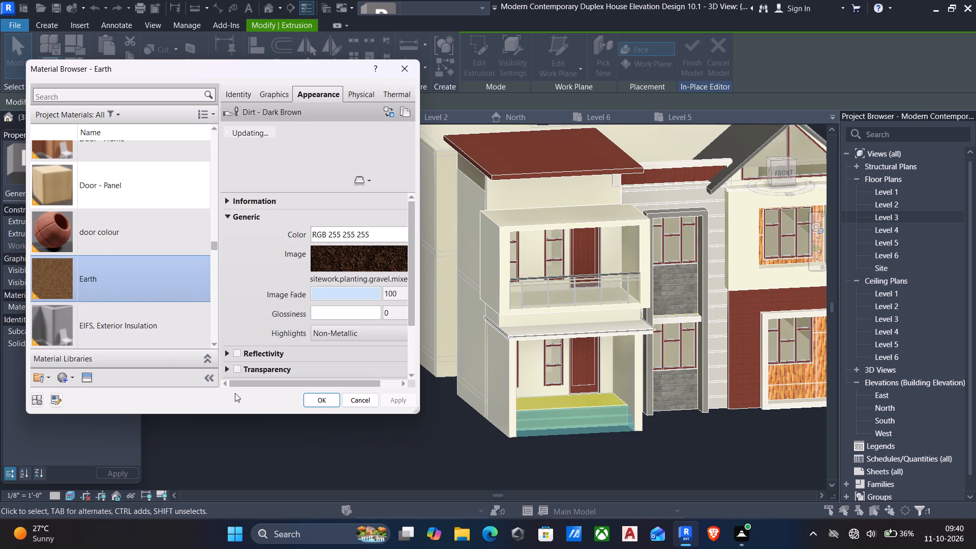
{"action": "left_click", "coordinate": [322, 403]}
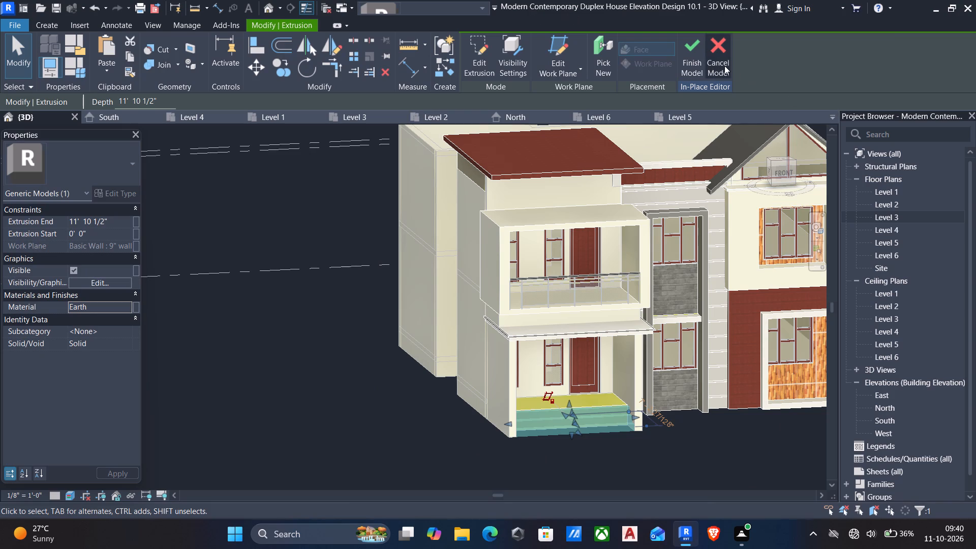
{"action": "left_click", "coordinate": [699, 57]}
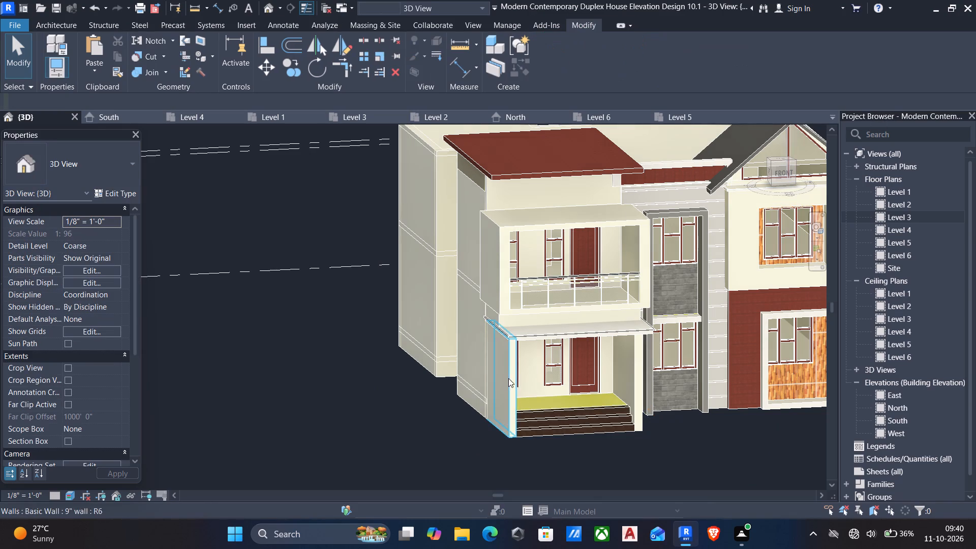
Examine the material texture on the porch steps up close in the 3D view.
{"action": "scroll", "coordinate": [534, 404], "scroll_direction": "up", "scroll_amount": 4}
{"action": "scroll", "coordinate": [591, 452], "scroll_direction": "up", "scroll_amount": 11}
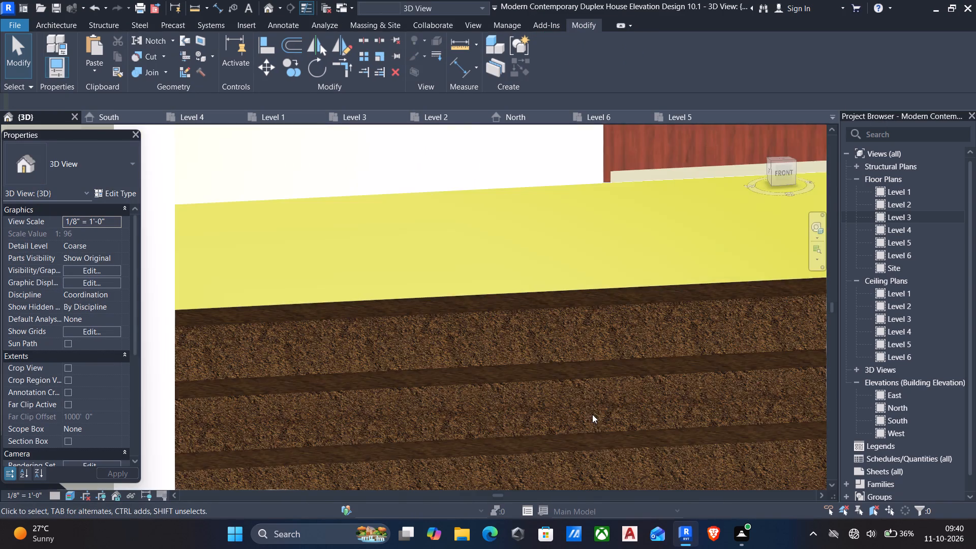
{"action": "scroll", "coordinate": [557, 364], "scroll_direction": "up", "scroll_amount": 6}
{"action": "scroll", "coordinate": [463, 195], "scroll_direction": "up", "scroll_amount": 4}
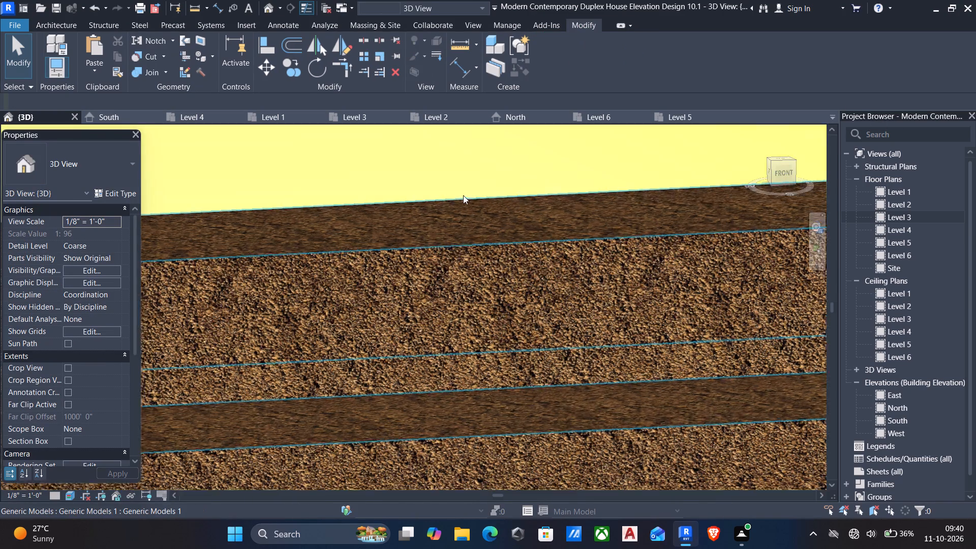
{"action": "scroll", "coordinate": [463, 195], "scroll_direction": "up", "scroll_amount": 1}
{"action": "scroll", "coordinate": [458, 188], "scroll_direction": "down", "scroll_amount": 16}
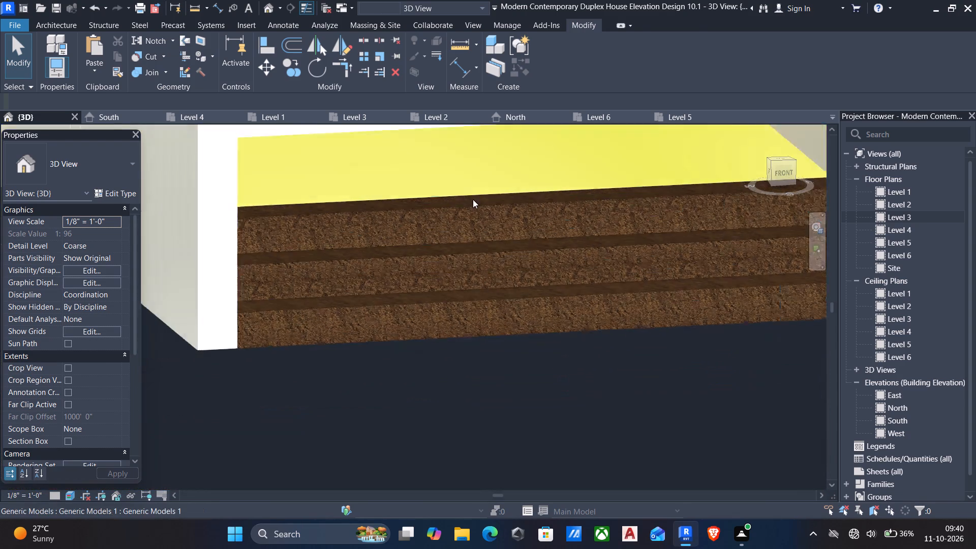
{"action": "scroll", "coordinate": [473, 199], "scroll_direction": "down", "scroll_amount": 2}
{"action": "middle_click_drag", "start_coordinate": [488, 235], "coordinate": [489, 276]}
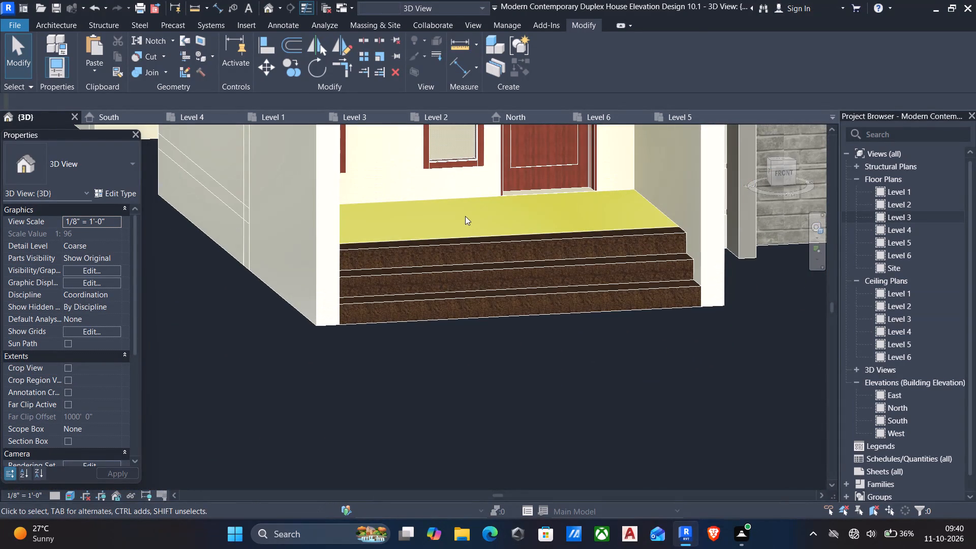
Edit the porch base in place, assign the Concrete, Lightweight material to the porch floor extrusion, and finish the model.
{"action": "left_click", "coordinate": [460, 234]}
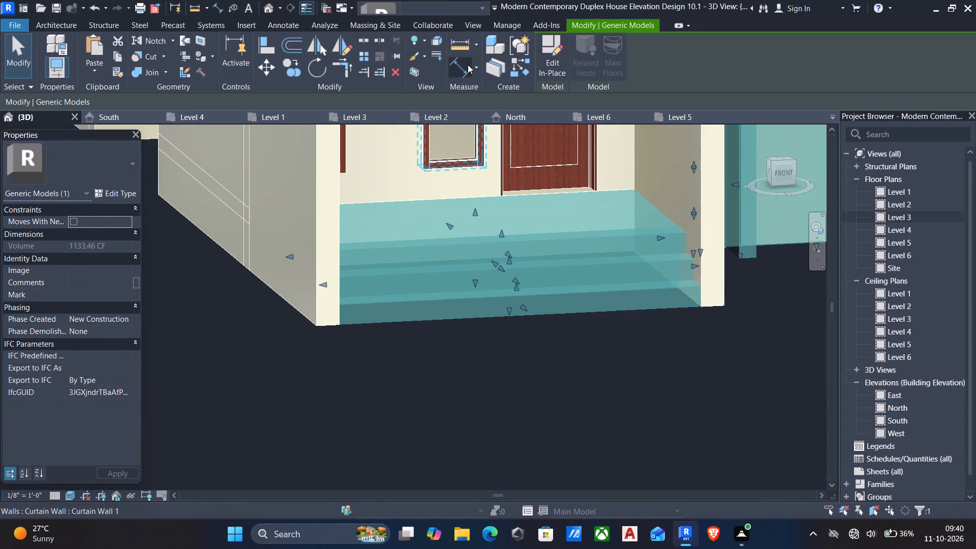
{"action": "left_click", "coordinate": [551, 57]}
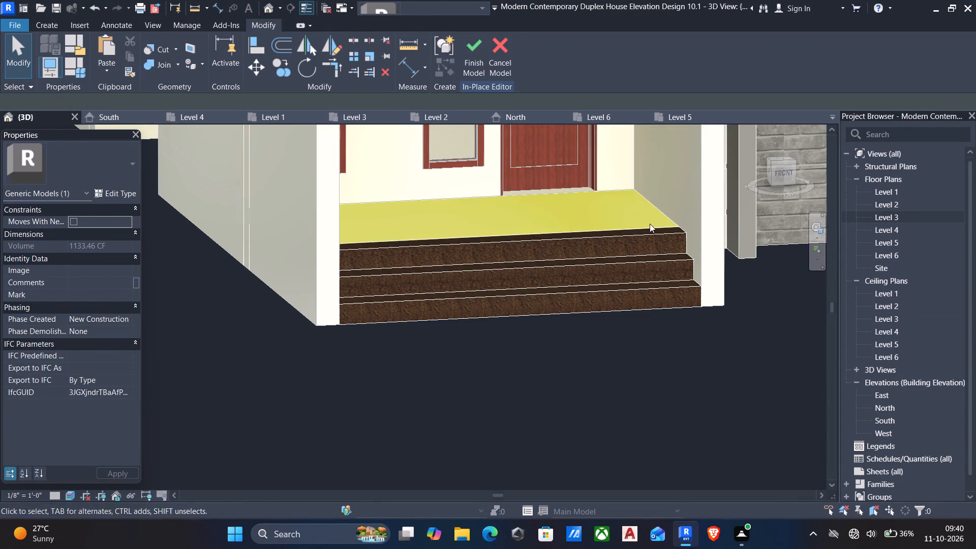
{"action": "left_click", "coordinate": [657, 225]}
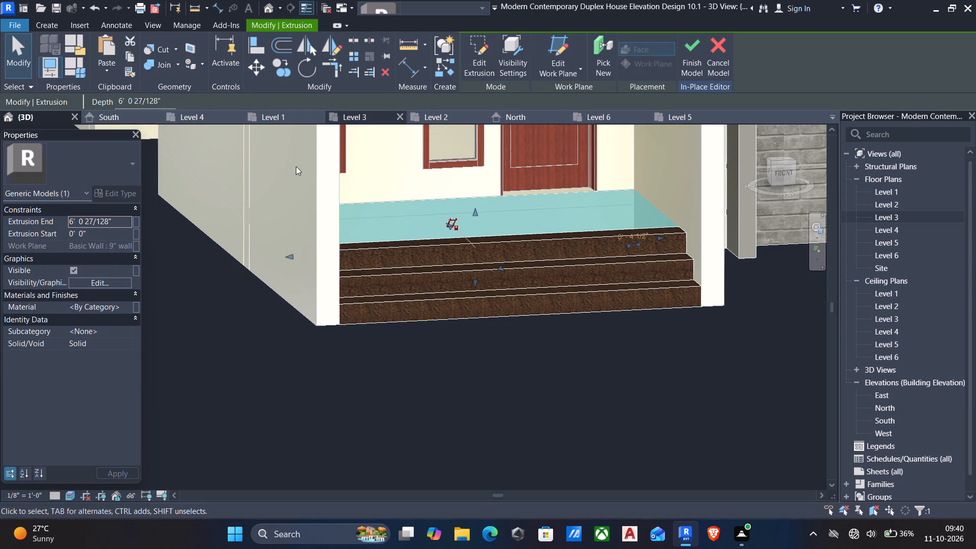
{"action": "left_click", "coordinate": [130, 306]}
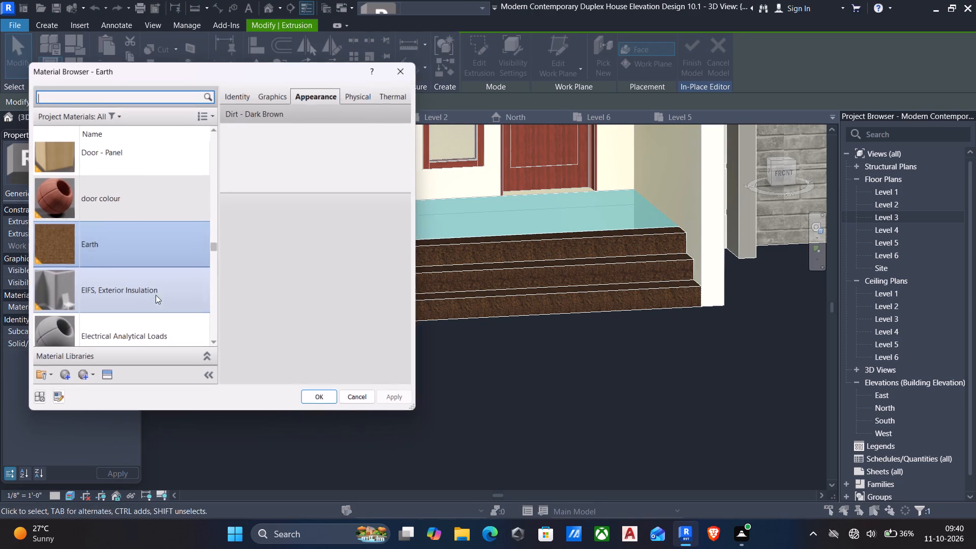
{"action": "scroll", "coordinate": [117, 232], "scroll_direction": "up", "scroll_amount": 5}
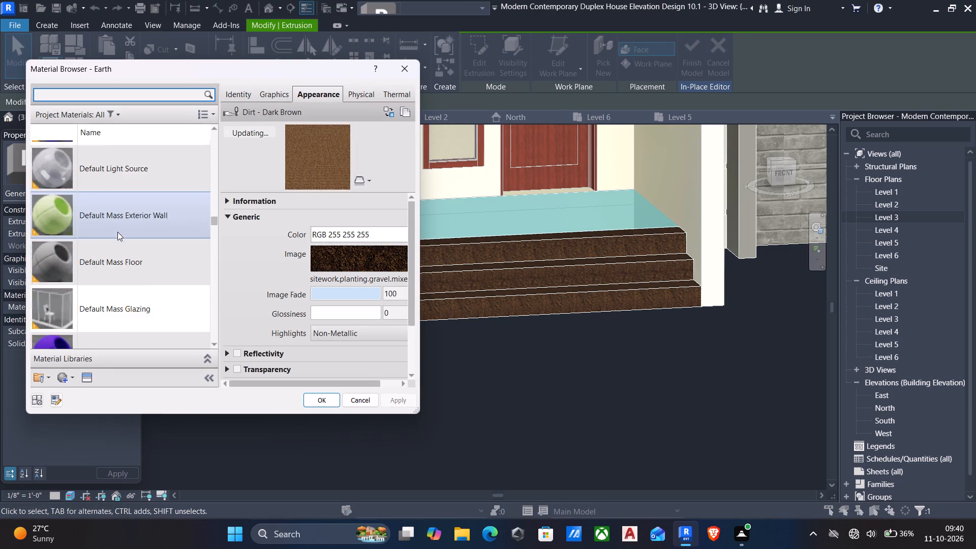
{"action": "scroll", "coordinate": [117, 232], "scroll_direction": "up", "scroll_amount": 3}
{"action": "left_click", "coordinate": [108, 218]}
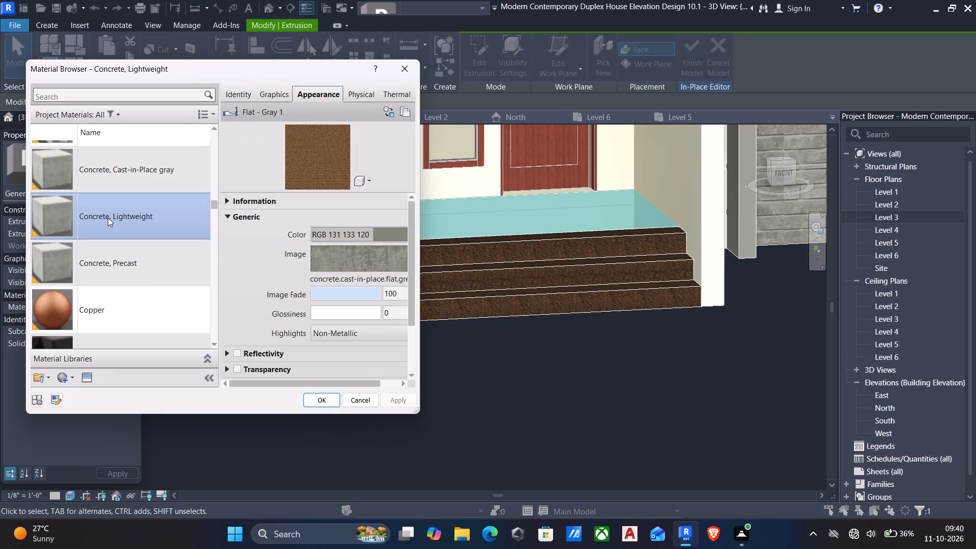
{"action": "left_click", "coordinate": [309, 398]}
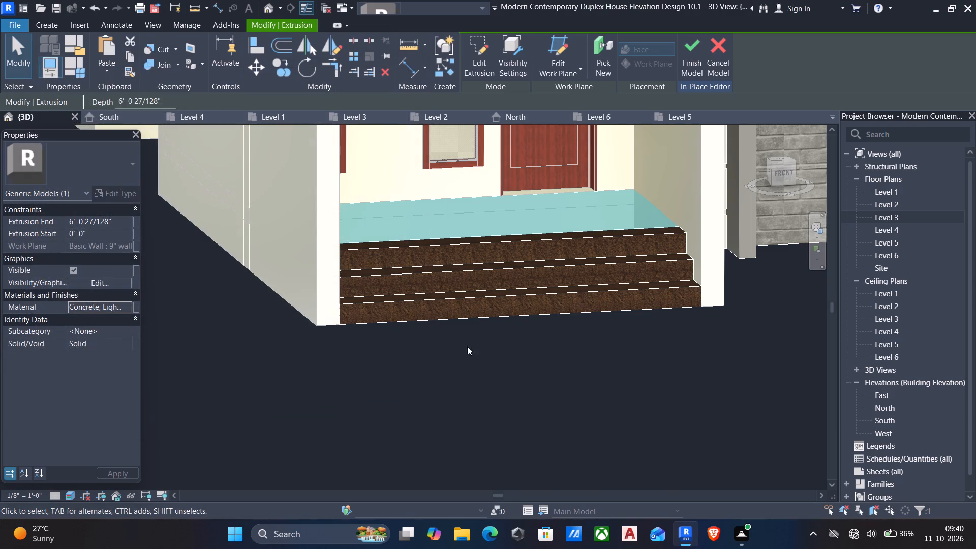
{"action": "left_click", "coordinate": [689, 46]}
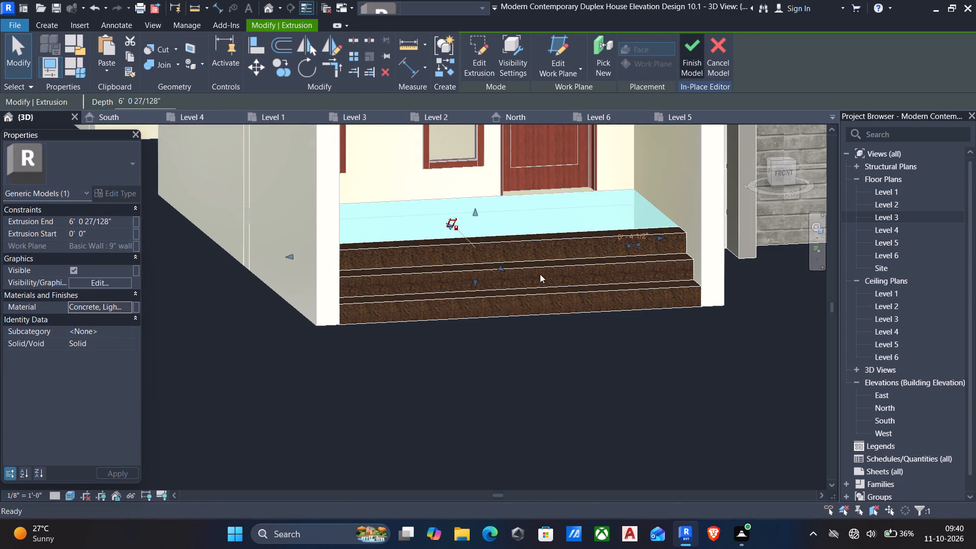
Examine the porch floor finish up close, and review the whole front facade.
{"action": "scroll", "coordinate": [440, 268], "scroll_direction": "up", "scroll_amount": 4}
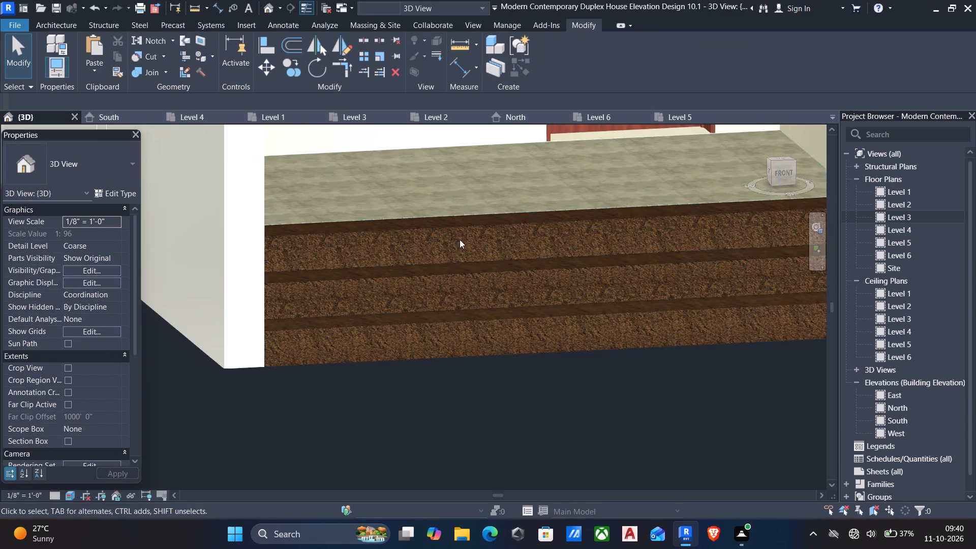
{"action": "middle_click_drag", "start_coordinate": [473, 201], "coordinate": [467, 273]}
{"action": "scroll", "coordinate": [480, 243], "scroll_direction": "up", "scroll_amount": 5}
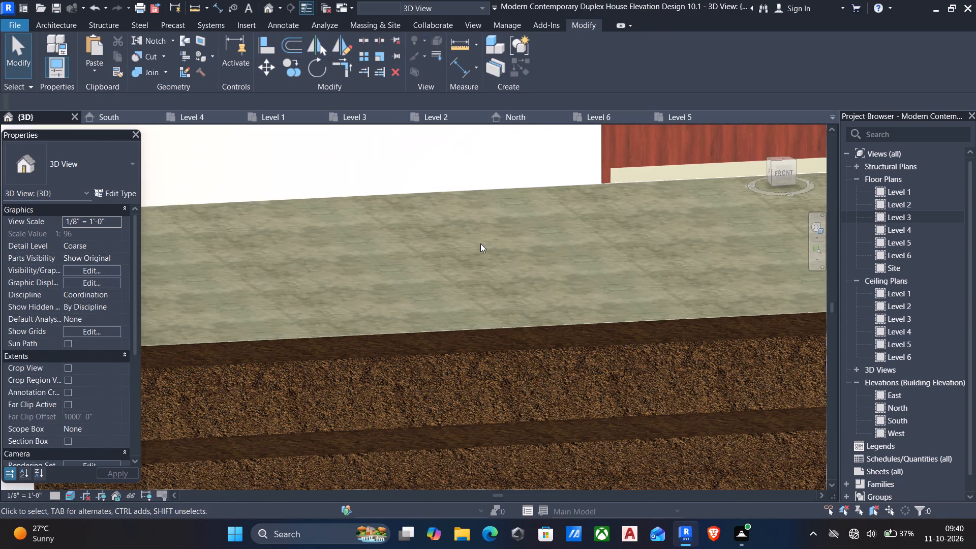
{"action": "scroll", "coordinate": [480, 243], "scroll_direction": "down", "scroll_amount": 12}
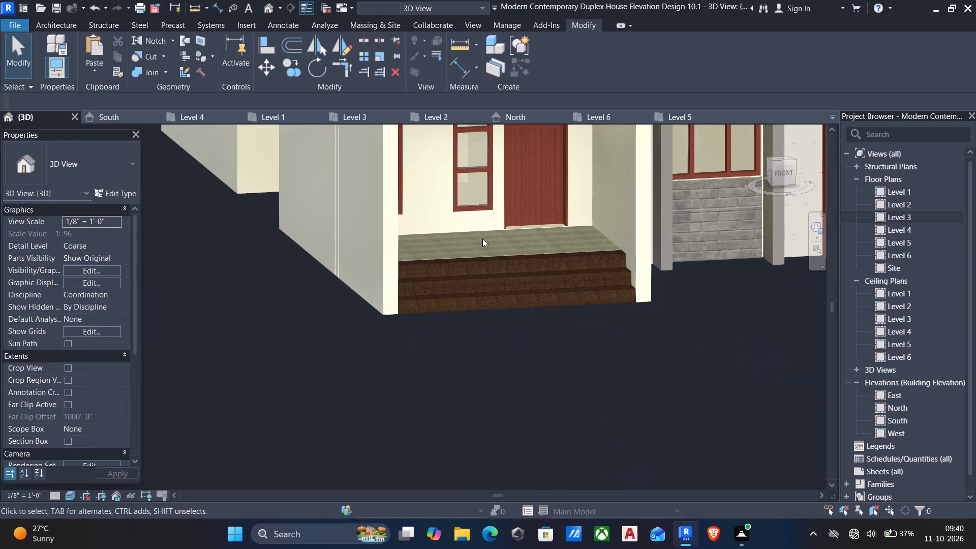
{"action": "scroll", "coordinate": [482, 238], "scroll_direction": "down", "scroll_amount": 5}
{"action": "middle_click_drag", "start_coordinate": [568, 278], "coordinate": [520, 395]}
{"action": "middle_click_drag", "start_coordinate": [566, 367], "coordinate": [564, 392]}
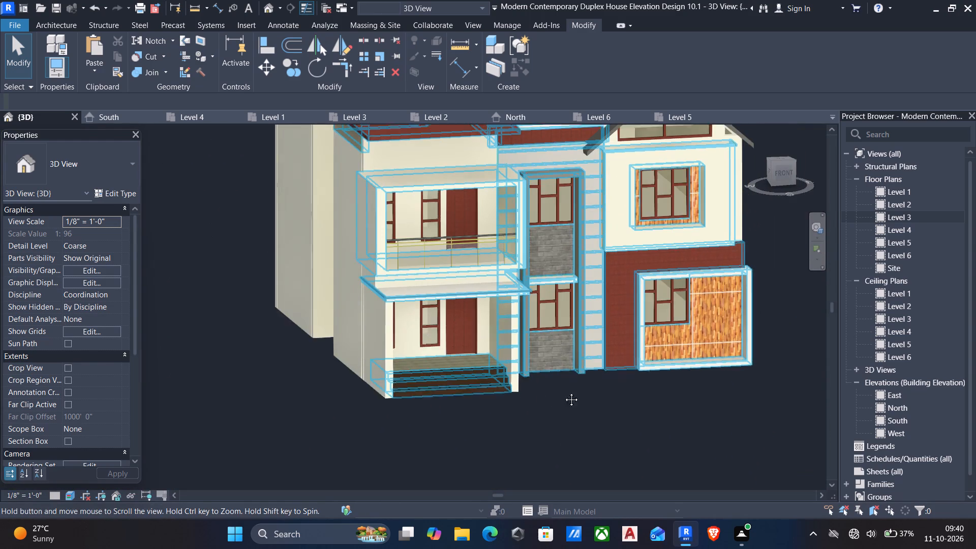
{"action": "middle_click_drag", "start_coordinate": [564, 392], "coordinate": [563, 408]}
{"action": "scroll", "coordinate": [565, 402], "scroll_direction": "down", "scroll_amount": 2}
{"action": "middle_click_drag", "start_coordinate": [569, 376], "coordinate": [534, 415]}
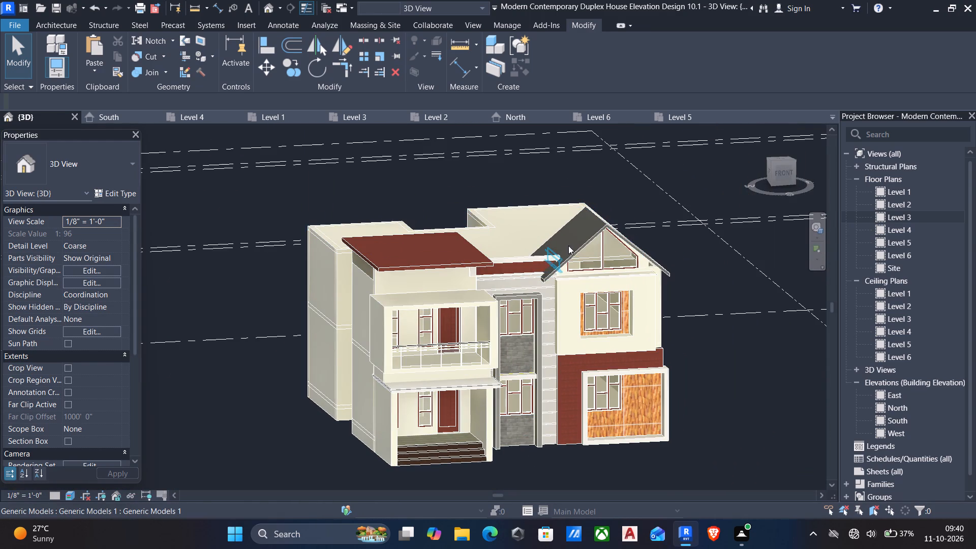
Open the front gable roof's type structure and create a new material named roof for its Structure layer.
{"action": "left_click", "coordinate": [593, 235]}
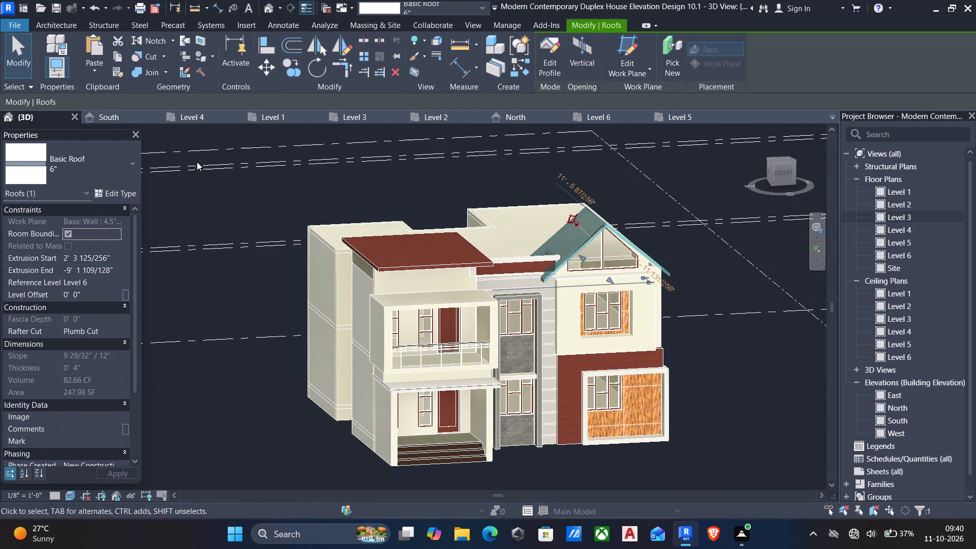
{"action": "left_click", "coordinate": [125, 191]}
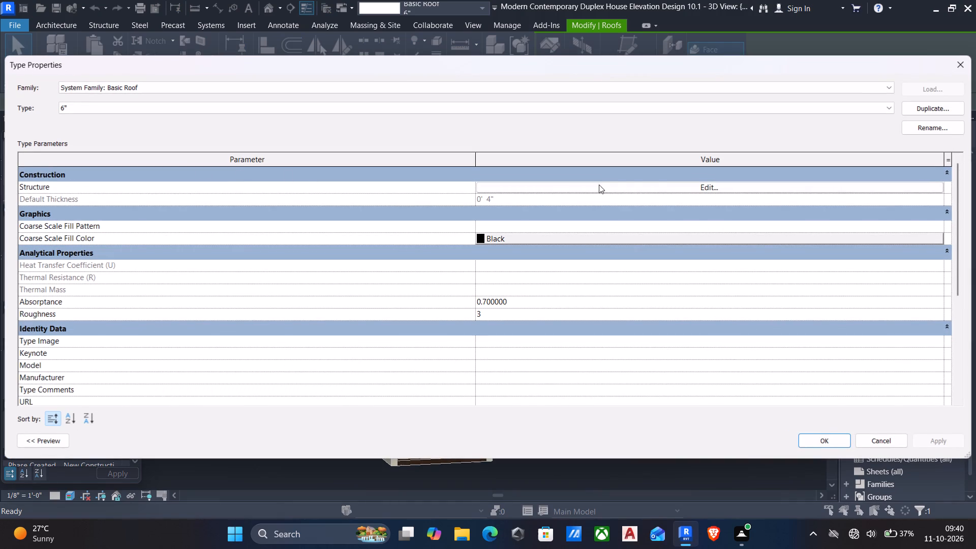
{"action": "left_click", "coordinate": [702, 189]}
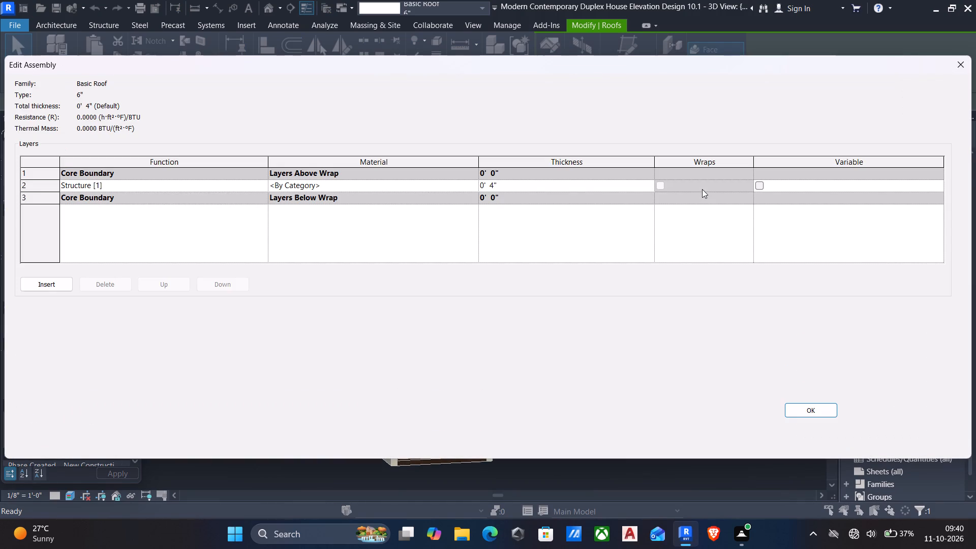
{"action": "left_click", "coordinate": [476, 184]}
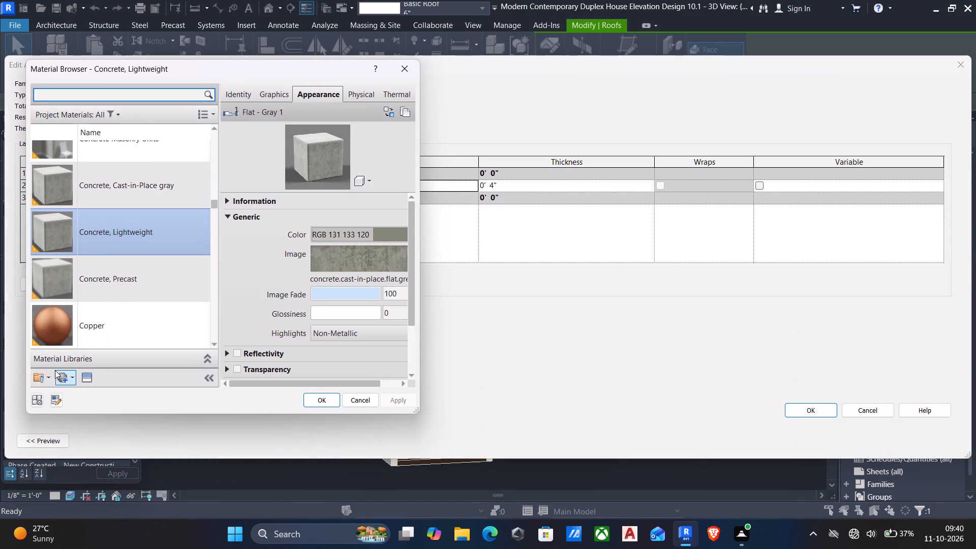
{"action": "left_click", "coordinate": [62, 383]}
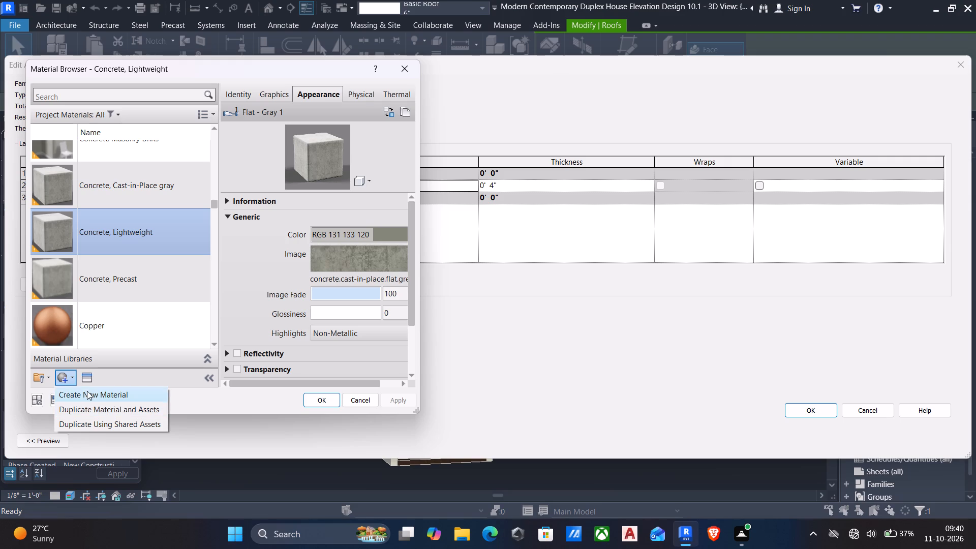
{"action": "left_click", "coordinate": [86, 391]}
{"action": "left_click", "coordinate": [242, 87]}
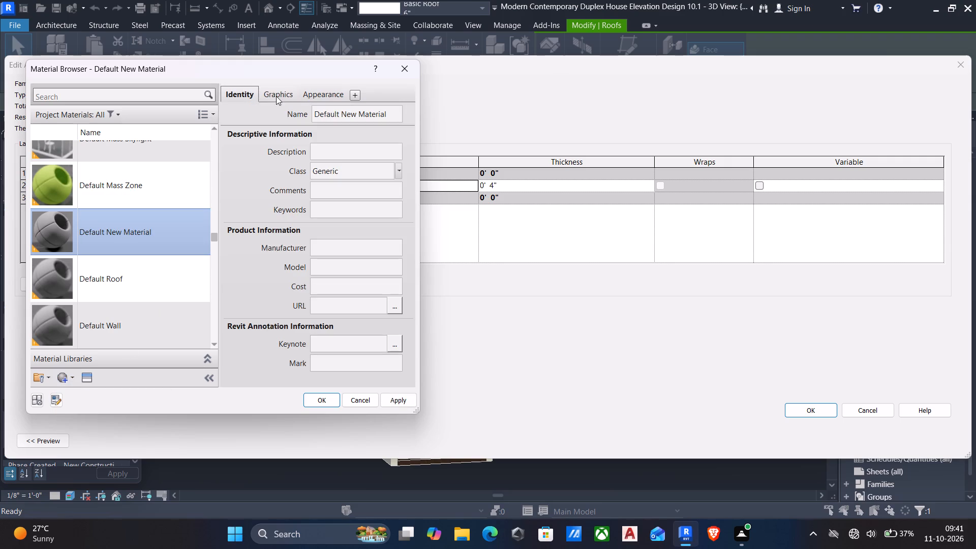
{"action": "left_click", "coordinate": [392, 113]}
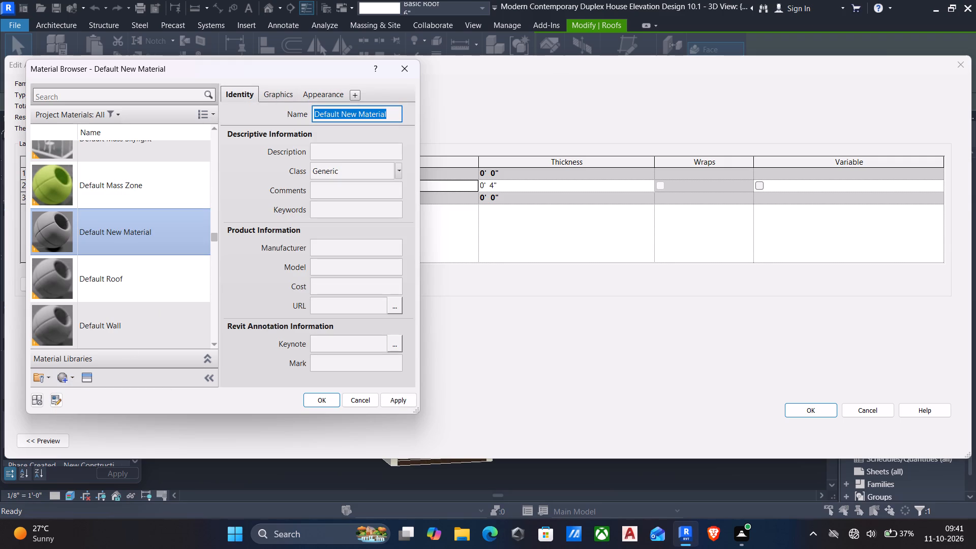
{"action": "type", "text": "roof"}
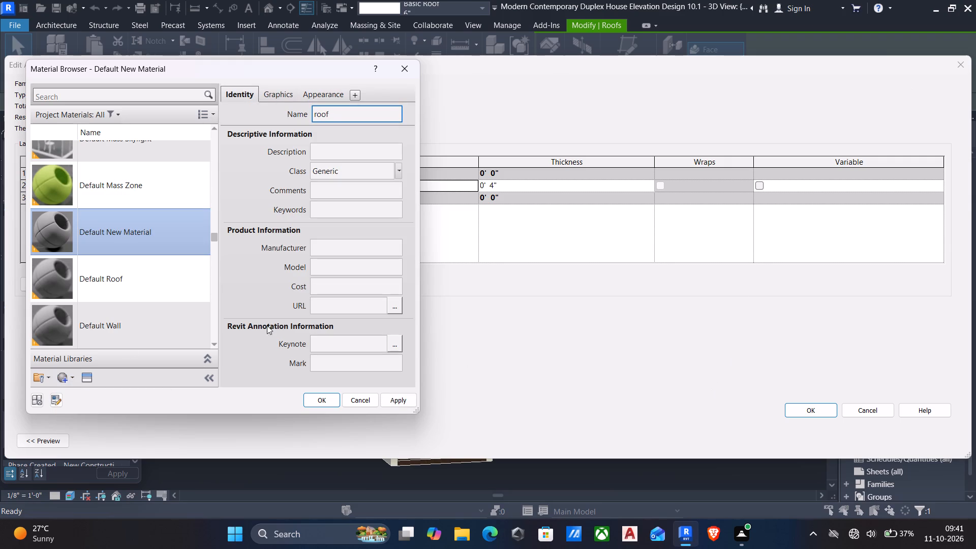
{"action": "left_click", "coordinate": [398, 402]}
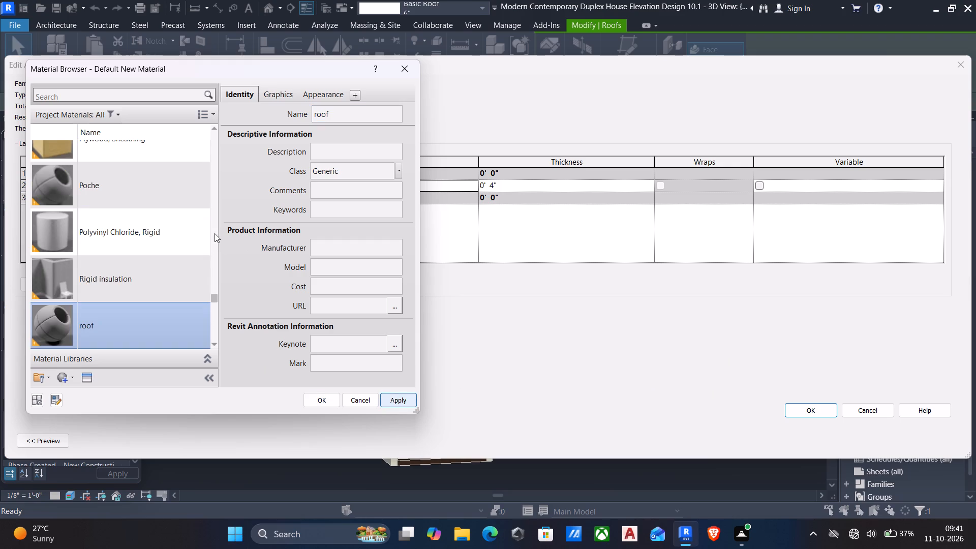
Give the roof material the Asphalt Shingles - Standard - Light Grey appearance and apply it to the gable roof's type.
{"action": "left_click", "coordinate": [322, 94]}
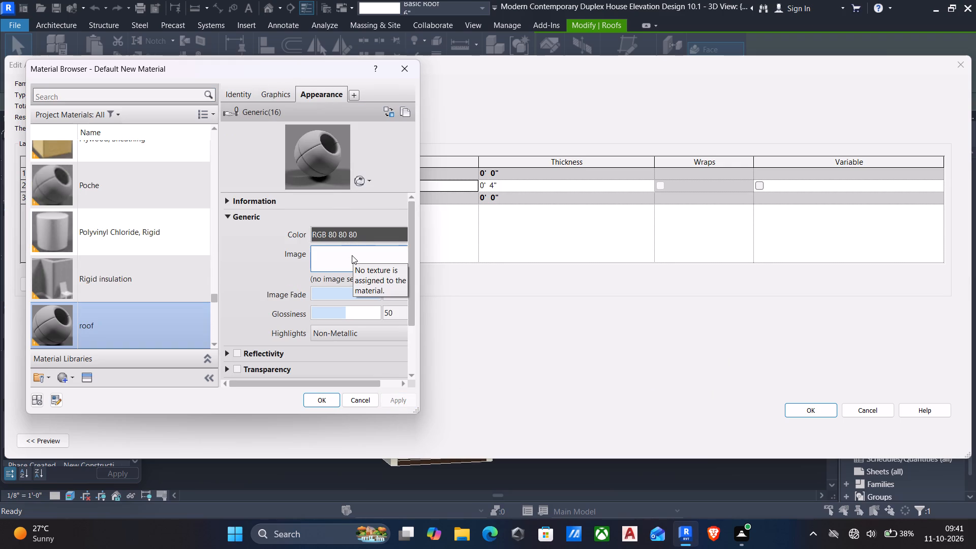
{"action": "left_click", "coordinate": [83, 377]}
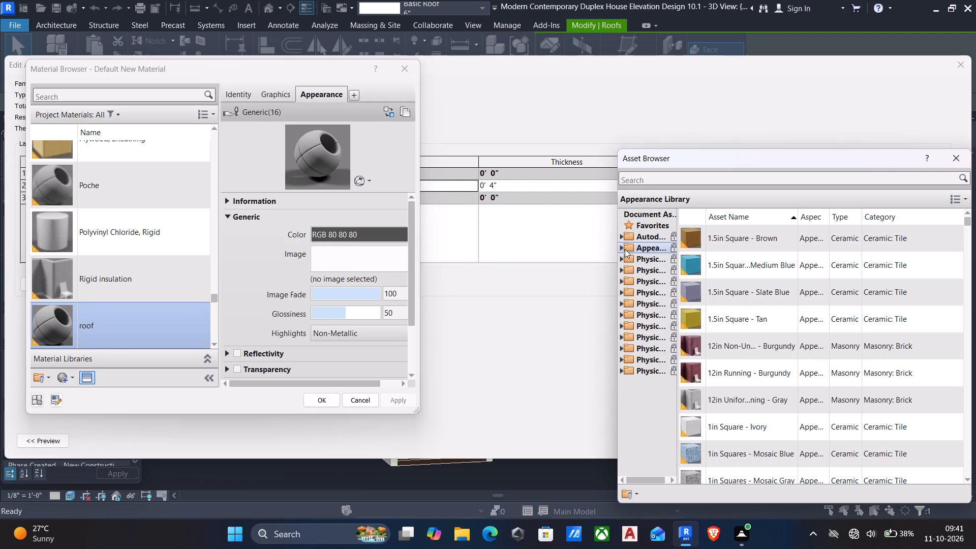
{"action": "left_click", "coordinate": [620, 247]}
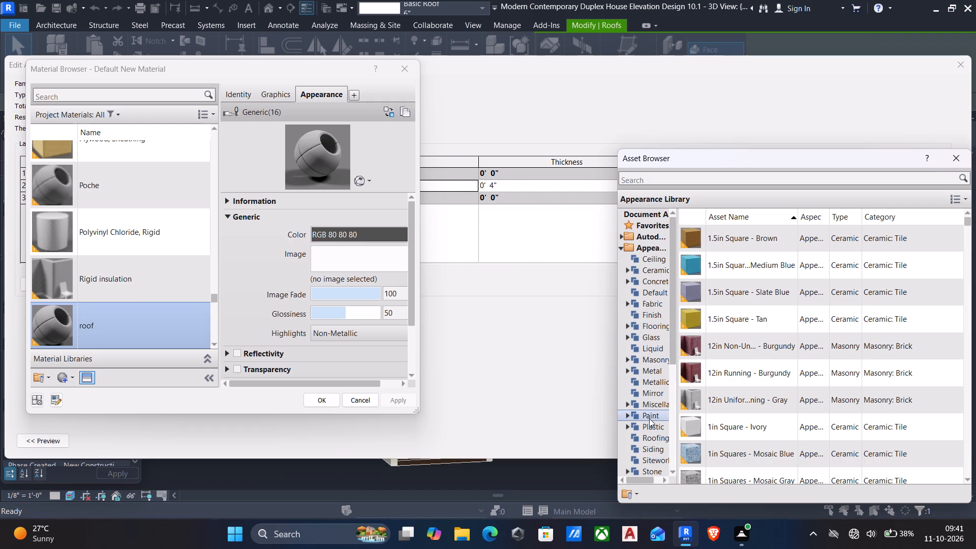
{"action": "scroll", "coordinate": [649, 418], "scroll_direction": "down", "scroll_amount": 2}
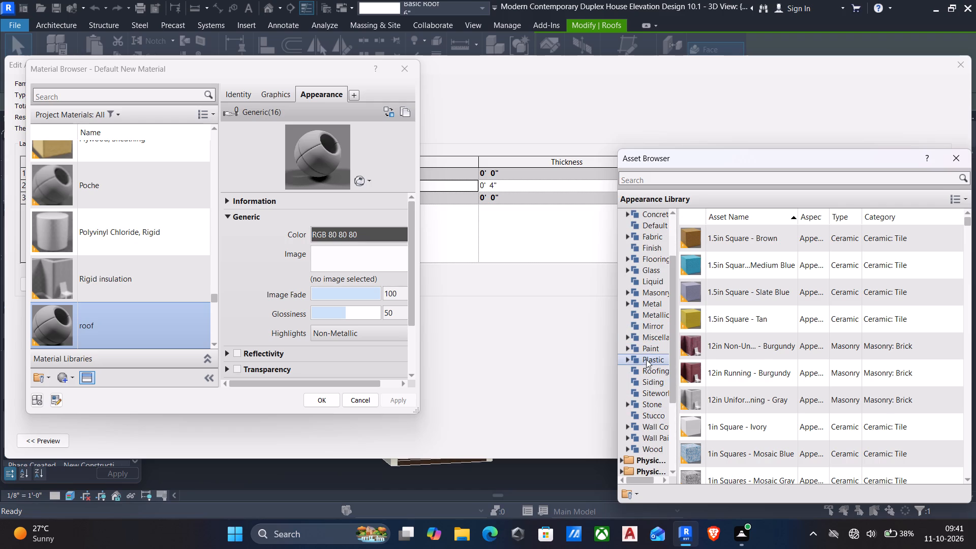
{"action": "left_click", "coordinate": [643, 368]}
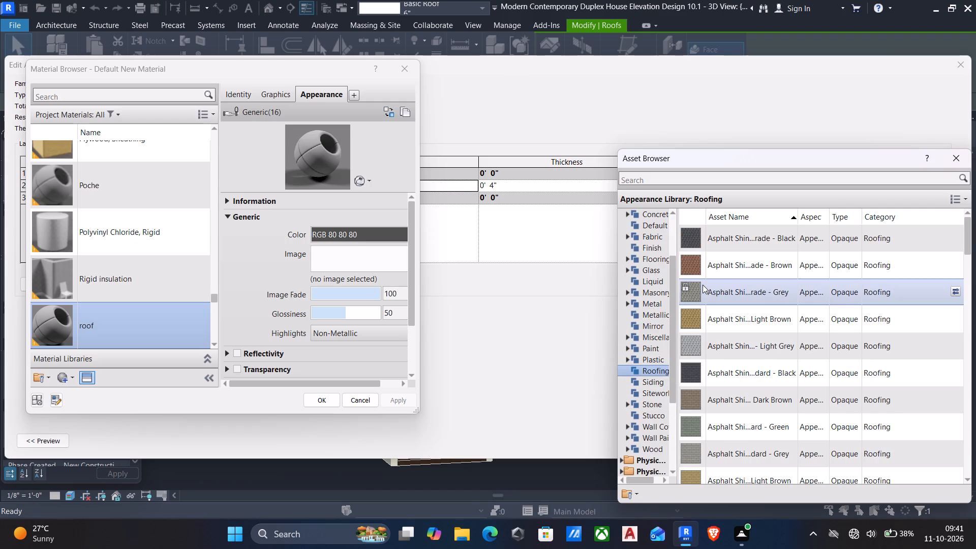
{"action": "left_click", "coordinate": [703, 285]}
{"action": "double_click", "coordinate": [703, 285]}
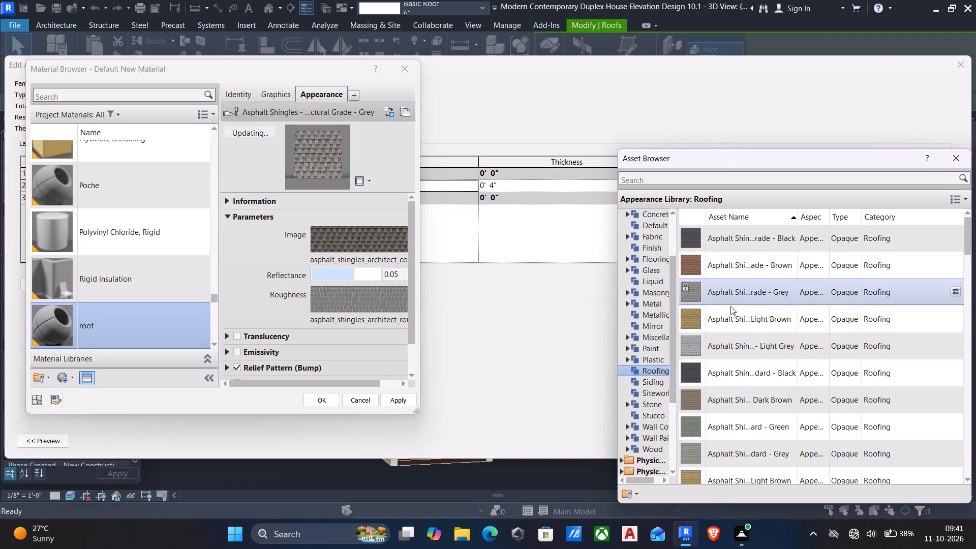
{"action": "scroll", "coordinate": [723, 334], "scroll_direction": "down", "scroll_amount": 3}
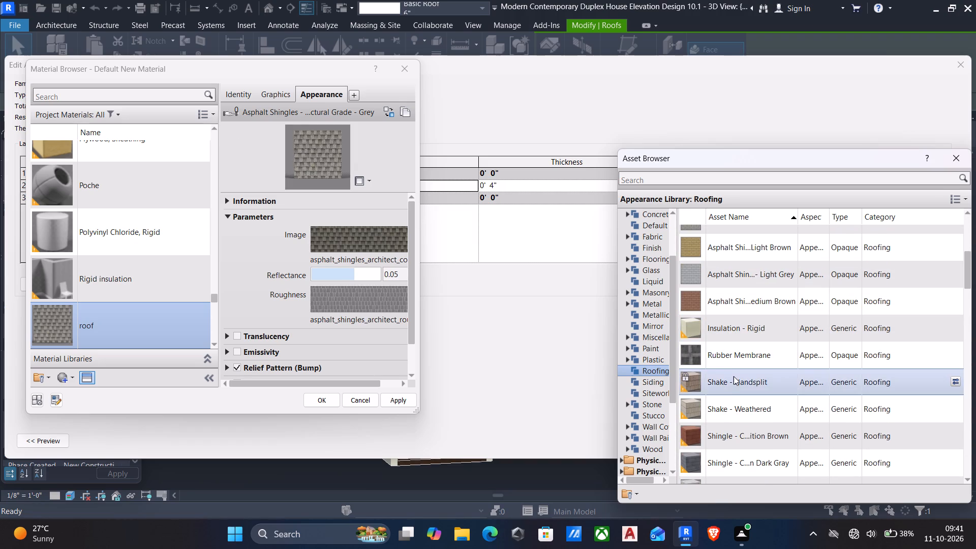
{"action": "double_click", "coordinate": [720, 271]}
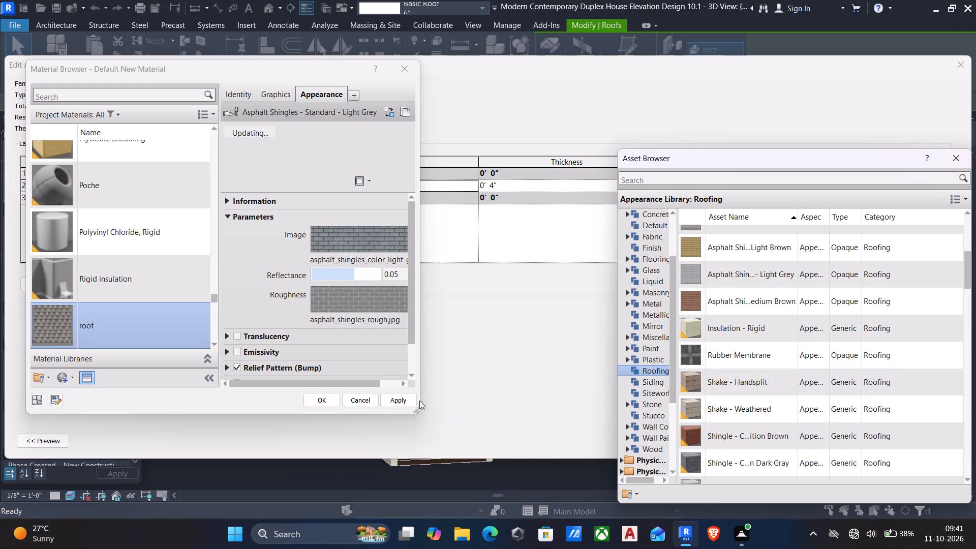
{"action": "left_click", "coordinate": [406, 402]}
{"action": "left_click", "coordinate": [319, 406]}
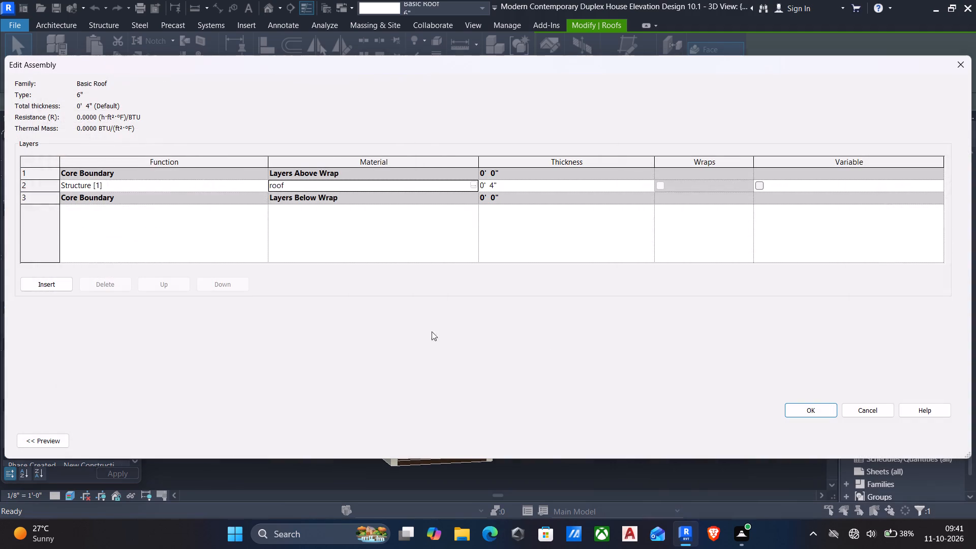
{"action": "left_click", "coordinate": [797, 412]}
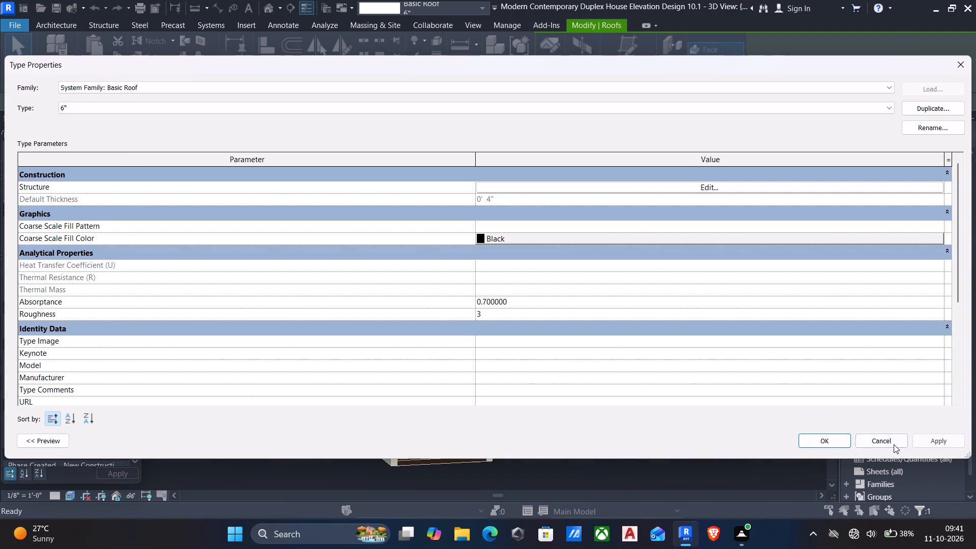
{"action": "left_click", "coordinate": [926, 436]}
{"action": "left_click", "coordinate": [825, 440]}
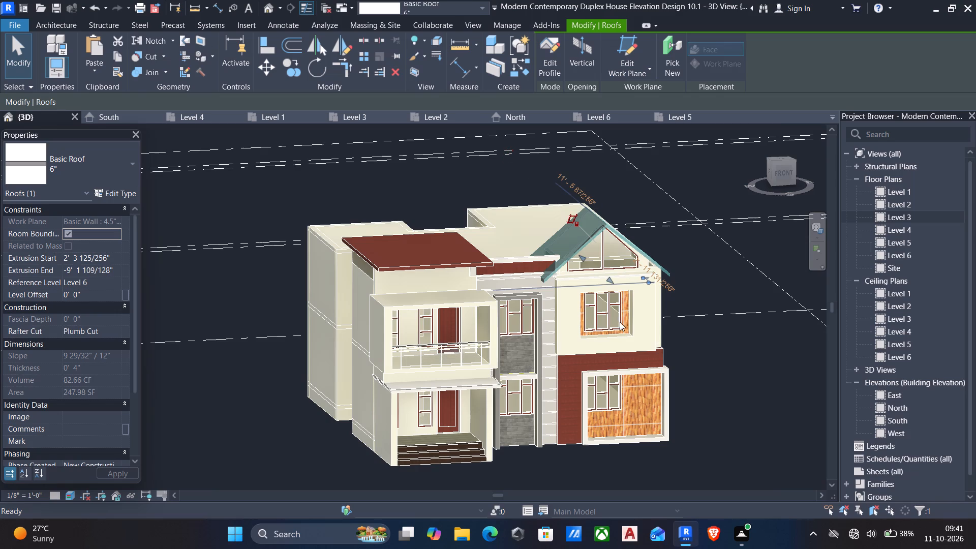
{"action": "scroll", "coordinate": [592, 235], "scroll_direction": "up", "scroll_amount": 3}
{"action": "key", "text": "Escape"}
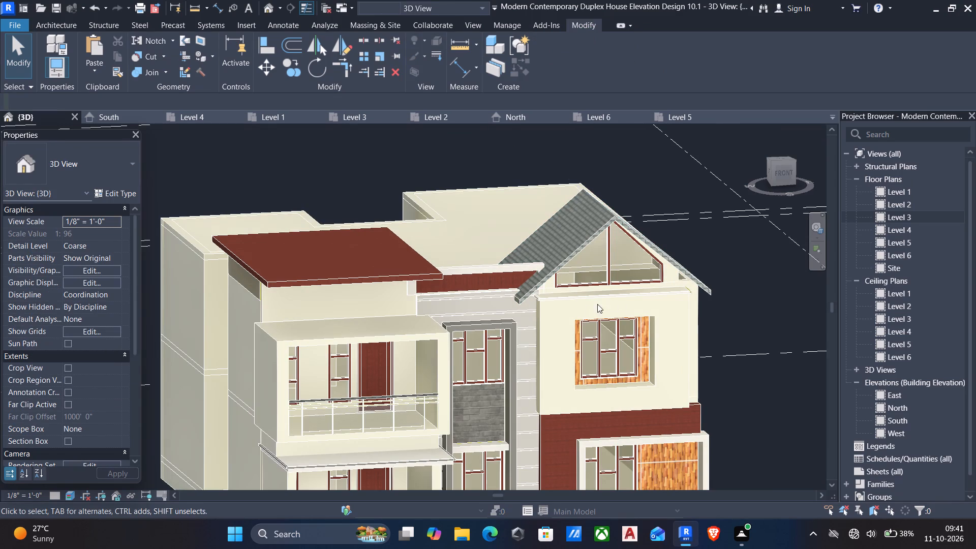
Edit the facade model in place and assign Laminate, Ivory, Matte to the three wall extrusions beneath the red flat roof.
{"action": "scroll", "coordinate": [686, 308], "scroll_direction": "down", "scroll_amount": 2}
{"action": "middle_click_drag", "start_coordinate": [697, 307], "coordinate": [652, 279], "text": "shift"}
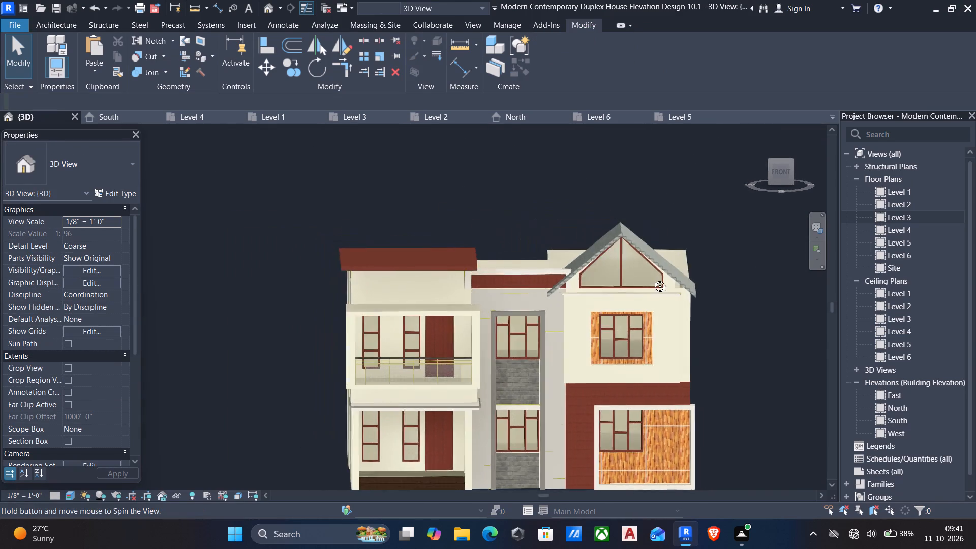
{"action": "middle_click_drag", "start_coordinate": [652, 279], "coordinate": [475, 359], "text": "shift"}
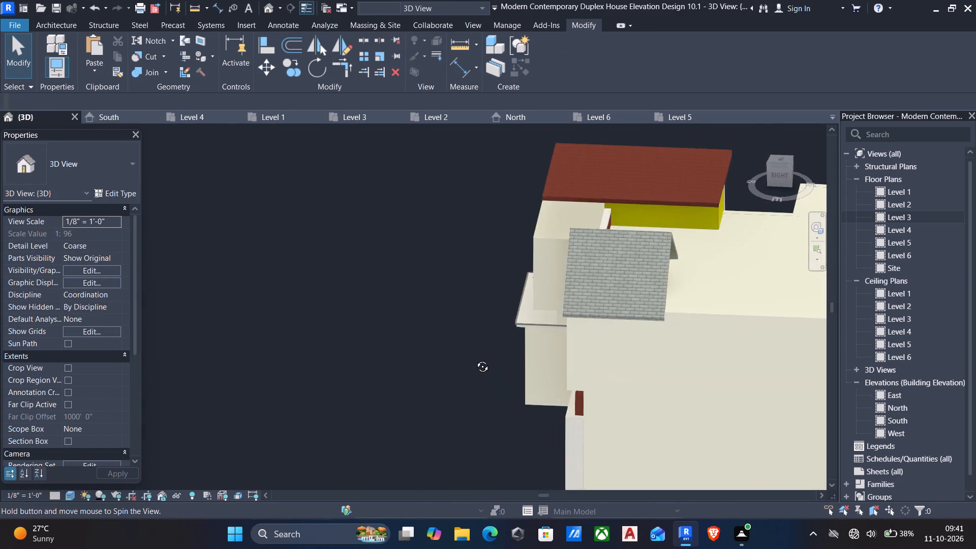
{"action": "middle_click_drag", "start_coordinate": [475, 359], "coordinate": [445, 348], "text": "shift"}
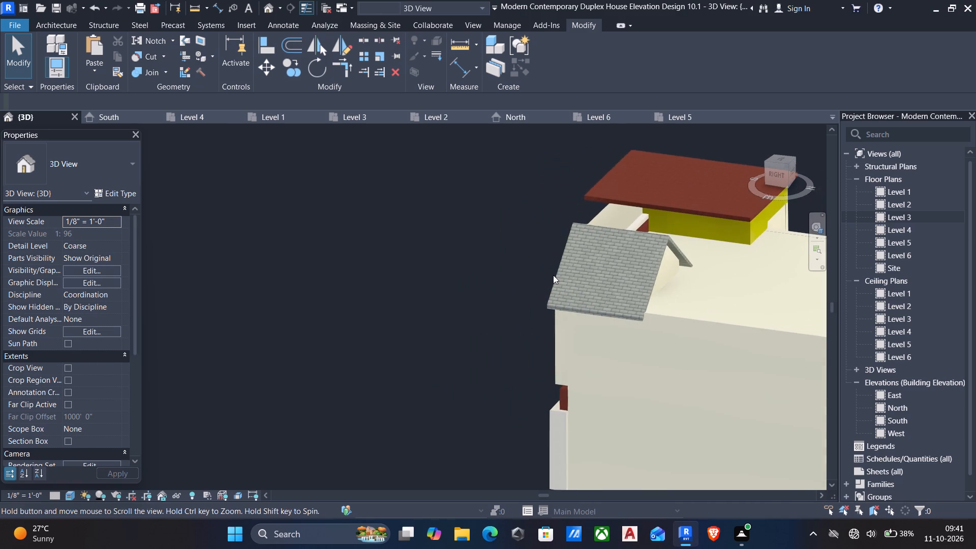
{"action": "left_click", "coordinate": [750, 235]}
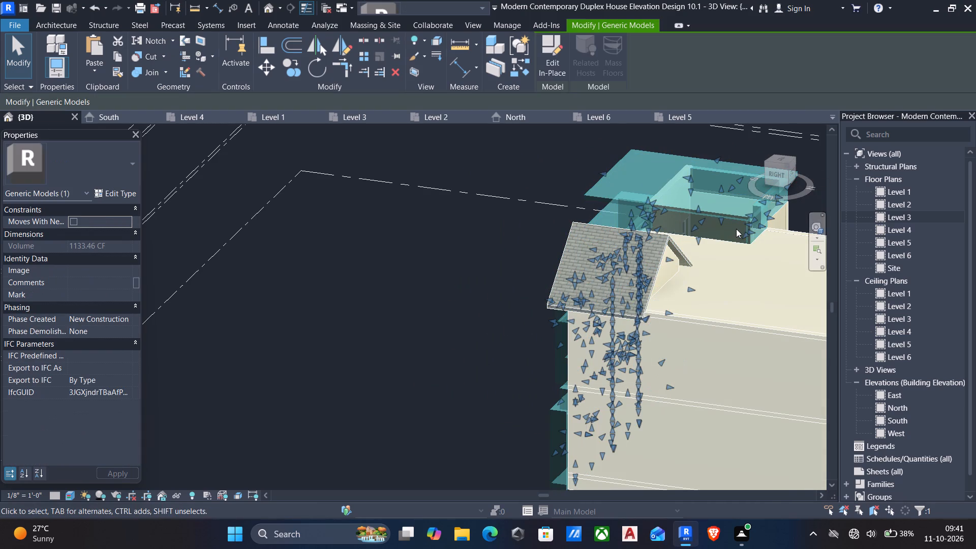
{"action": "left_click", "coordinate": [550, 44]}
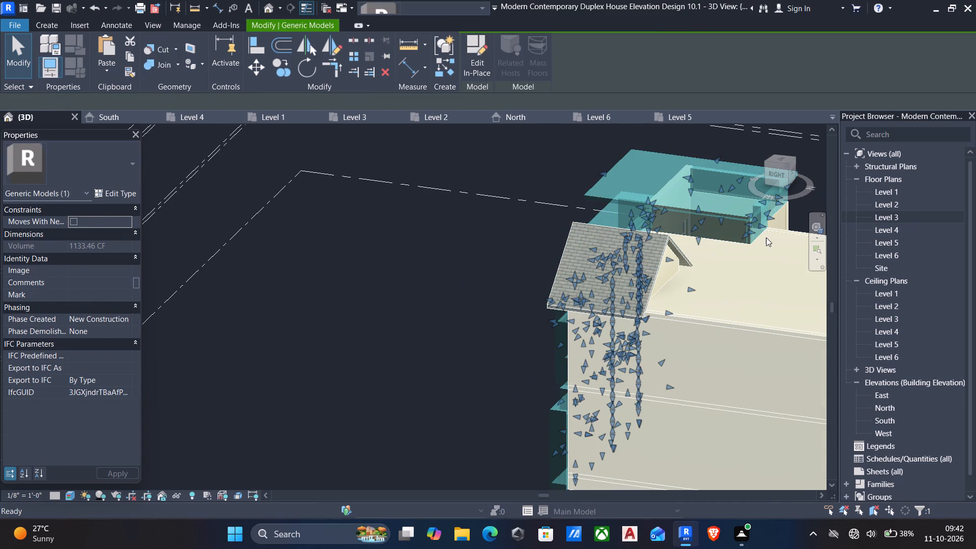
{"action": "scroll", "coordinate": [761, 238], "scroll_direction": "up", "scroll_amount": 6}
{"action": "left_click", "coordinate": [735, 218]}
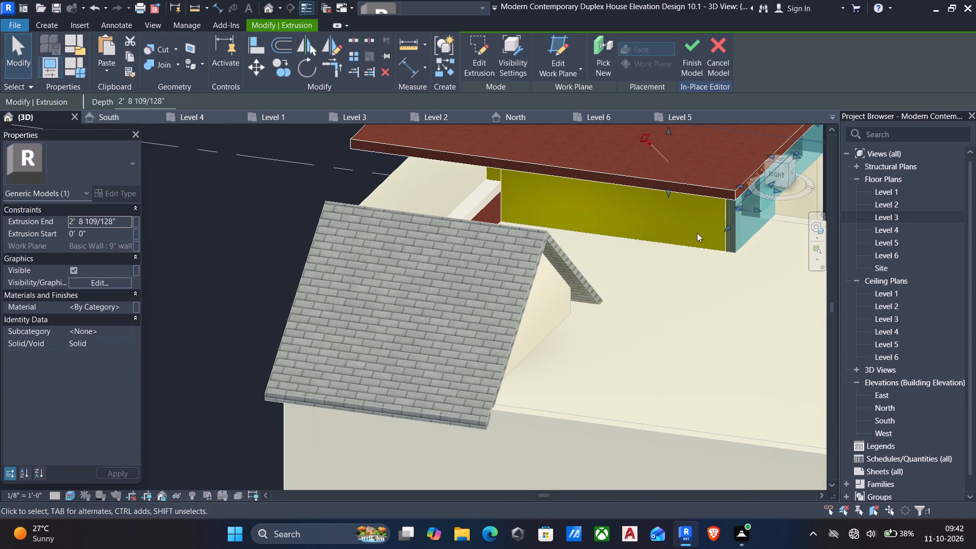
{"action": "left_click", "coordinate": [502, 179], "text": "ctrl"}
{"action": "left_click", "coordinate": [489, 172], "text": "ctrl"}
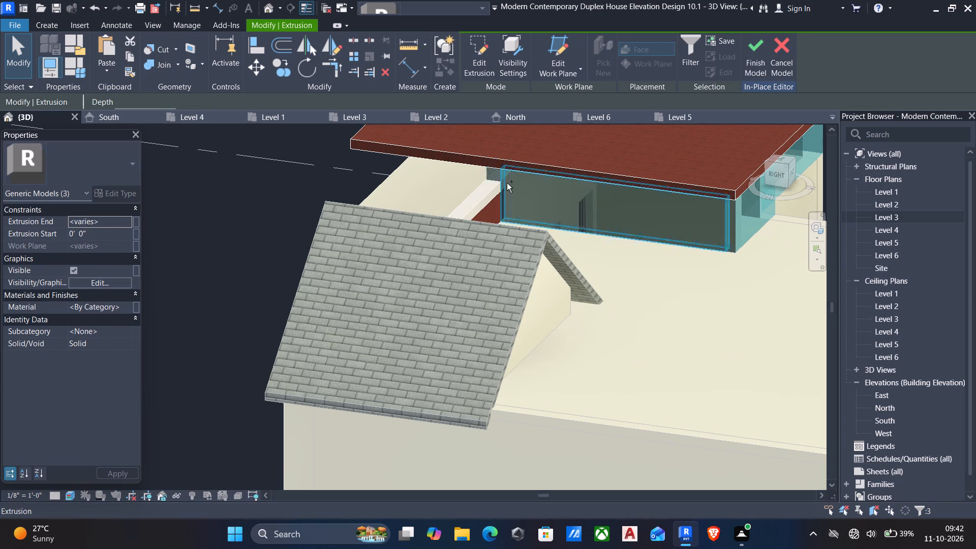
{"action": "scroll", "coordinate": [518, 194], "scroll_direction": "down", "scroll_amount": 7}
{"action": "middle_click_drag", "start_coordinate": [661, 231], "coordinate": [620, 236], "text": "ctrl"}
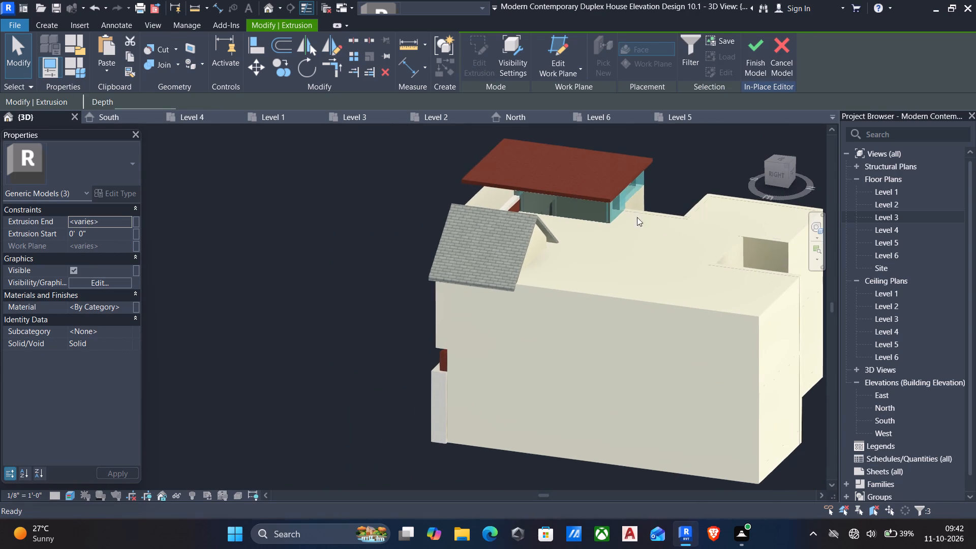
{"action": "middle_click_drag", "start_coordinate": [656, 194], "coordinate": [438, 175], "text": "shift"}
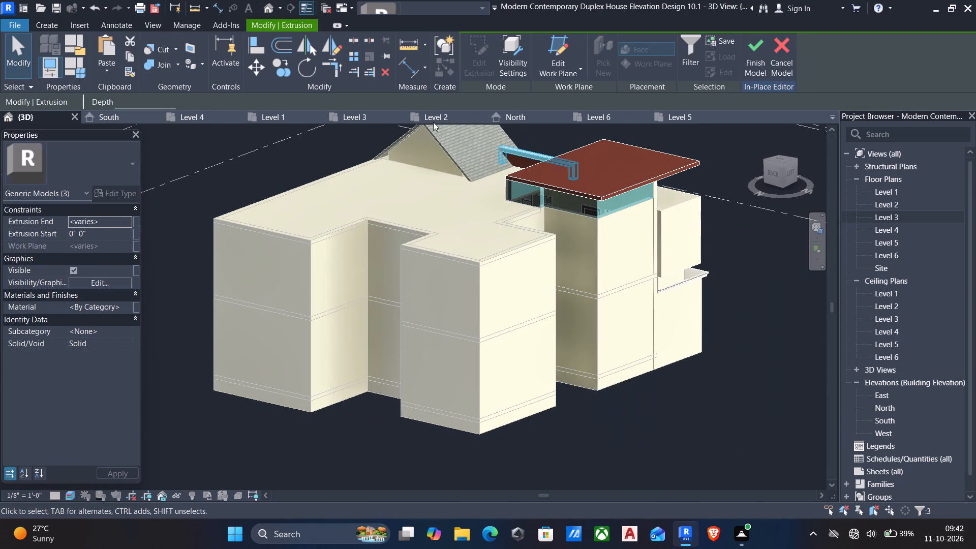
{"action": "left_click", "coordinate": [129, 305]}
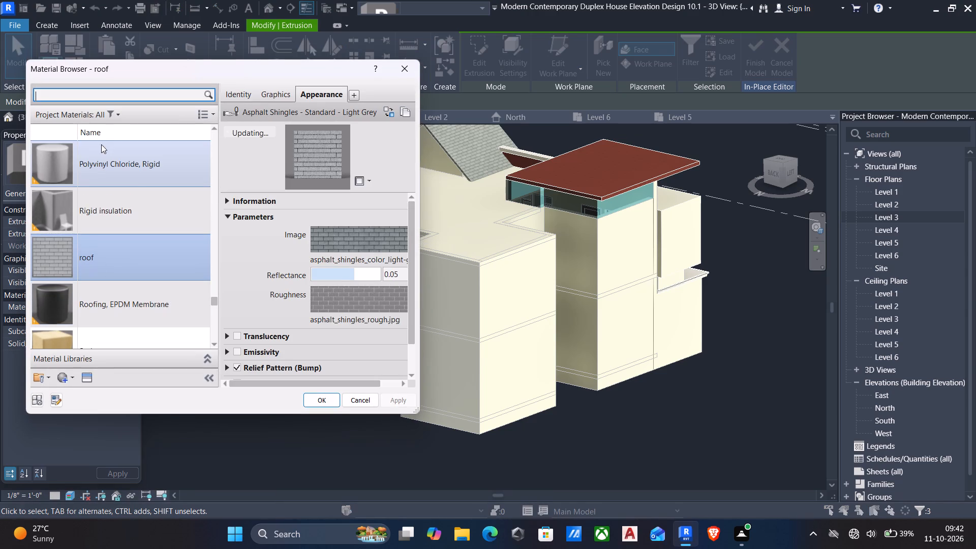
{"action": "scroll", "coordinate": [135, 177], "scroll_direction": "up", "scroll_amount": 5}
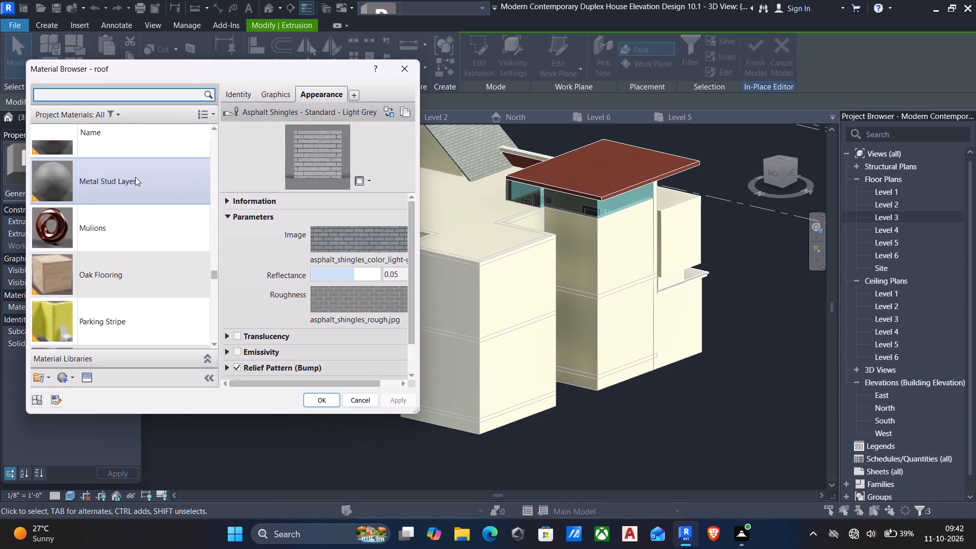
{"action": "scroll", "coordinate": [135, 177], "scroll_direction": "up", "scroll_amount": 2}
{"action": "left_click", "coordinate": [134, 244]}
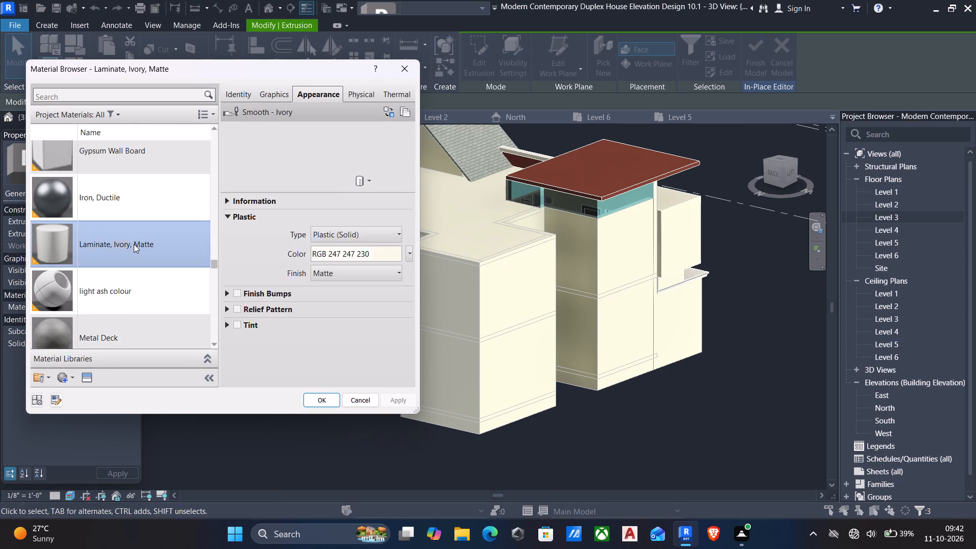
{"action": "left_click", "coordinate": [318, 399]}
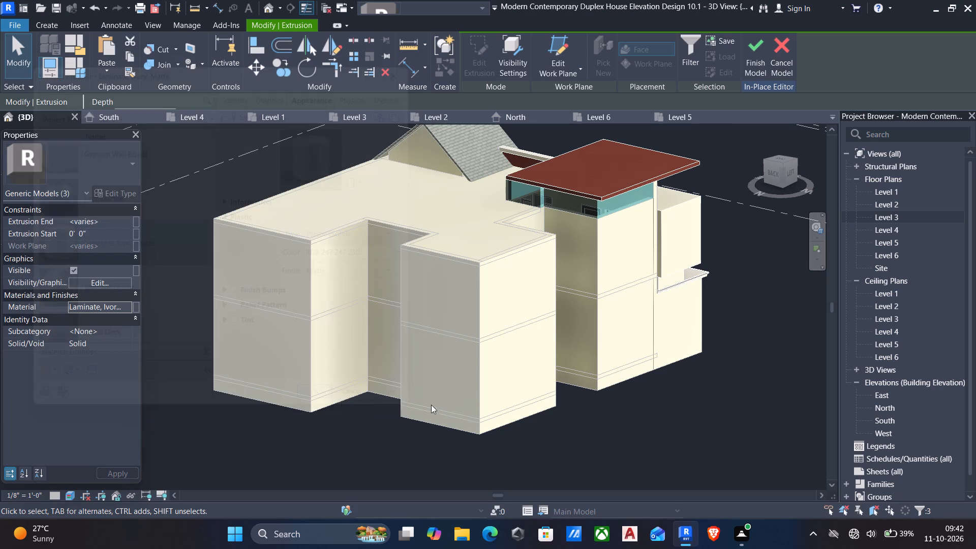
{"action": "scroll", "coordinate": [626, 209], "scroll_direction": "up", "scroll_amount": 3}
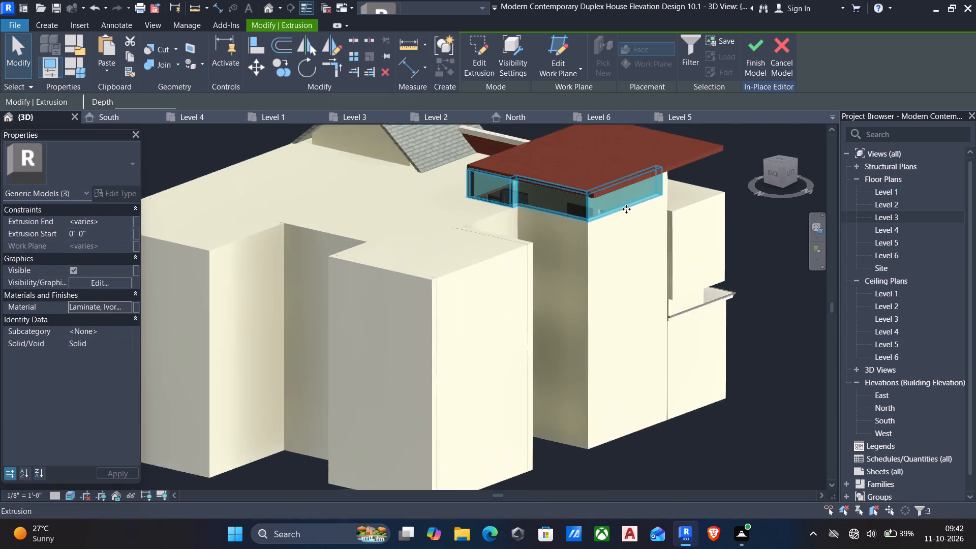
Finish the in-place edit of the facade model containing the three wall extrusions beneath the red flat roof.
{"action": "scroll", "coordinate": [626, 209], "scroll_direction": "up", "scroll_amount": 8}
{"action": "middle_click_drag", "start_coordinate": [625, 209], "coordinate": [630, 279]}
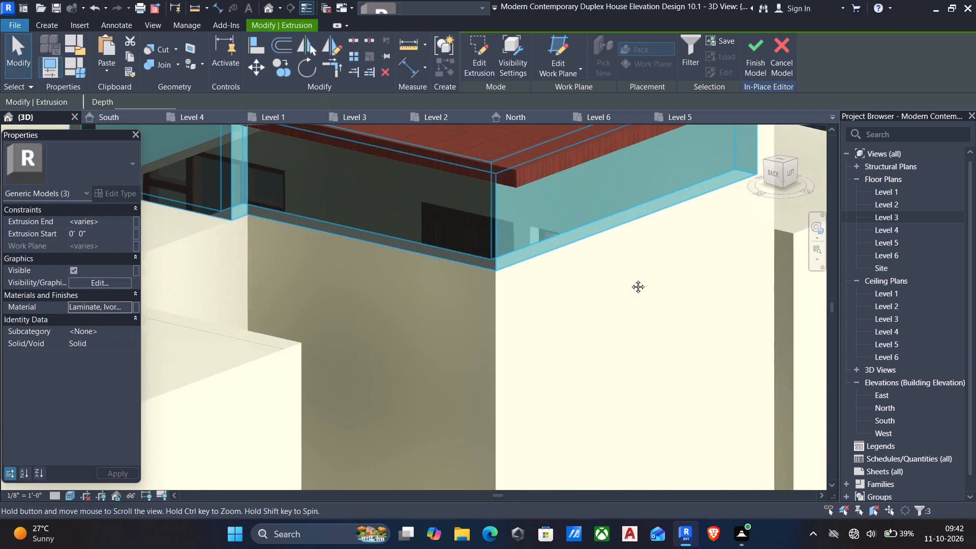
{"action": "middle_click_drag", "start_coordinate": [630, 279], "coordinate": [630, 292]}
{"action": "left_click", "coordinate": [748, 44]}
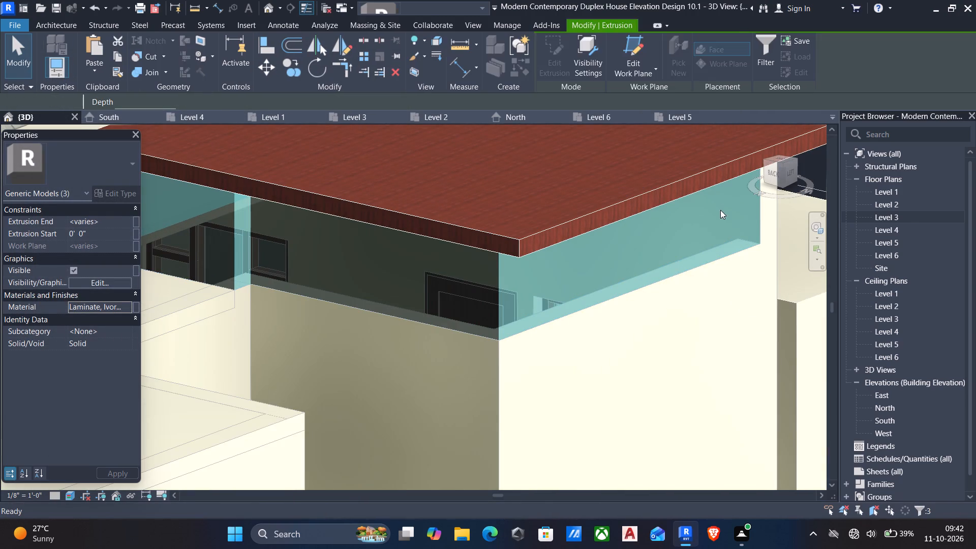
Examine the whole house in 3D from the front and side, checking the material finishes on the facade, balcony, porch and roofs.
{"action": "scroll", "coordinate": [717, 223], "scroll_direction": "down", "scroll_amount": 13}
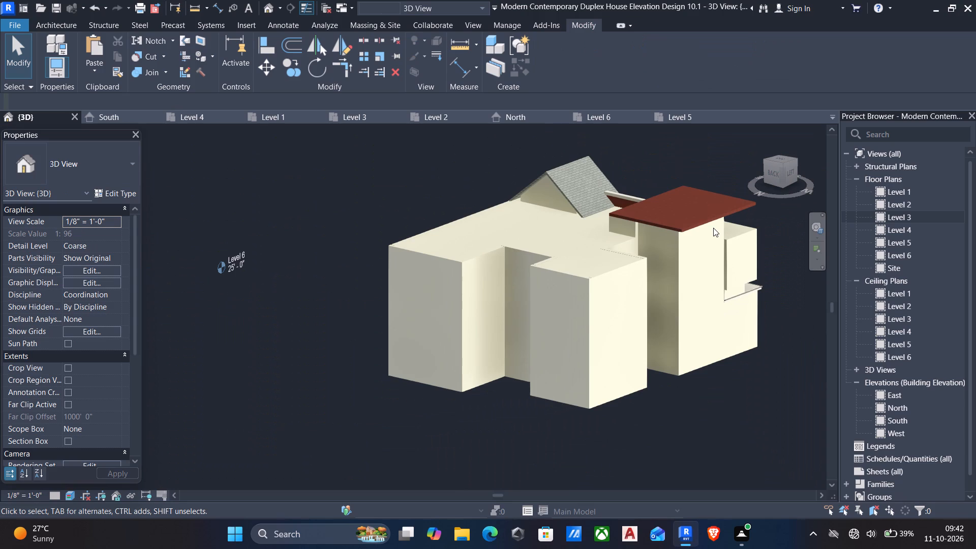
{"action": "middle_click_drag", "start_coordinate": [712, 230], "coordinate": [446, 231], "text": "shift"}
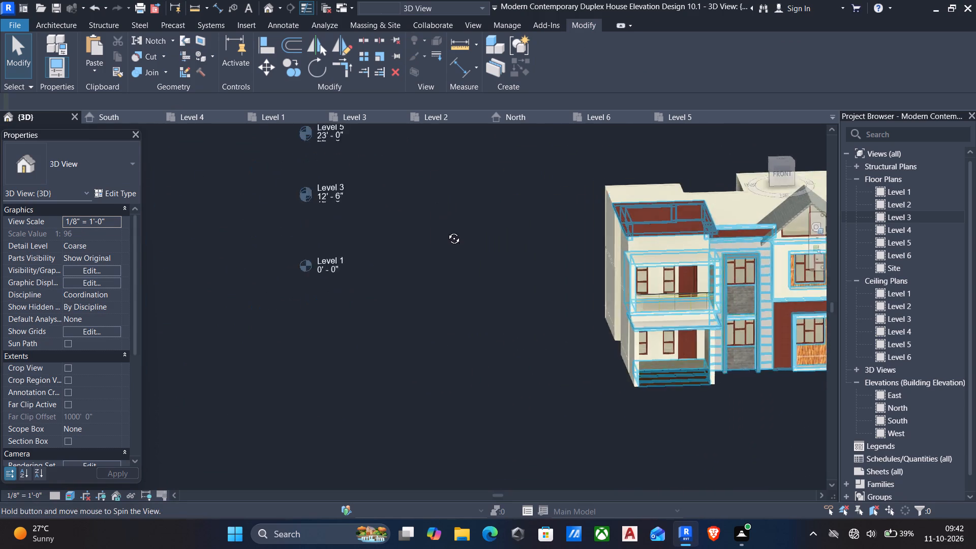
{"action": "middle_click_drag", "start_coordinate": [446, 231], "coordinate": [490, 220], "text": "shift"}
{"action": "middle_click_drag", "start_coordinate": [556, 246], "coordinate": [378, 266]}
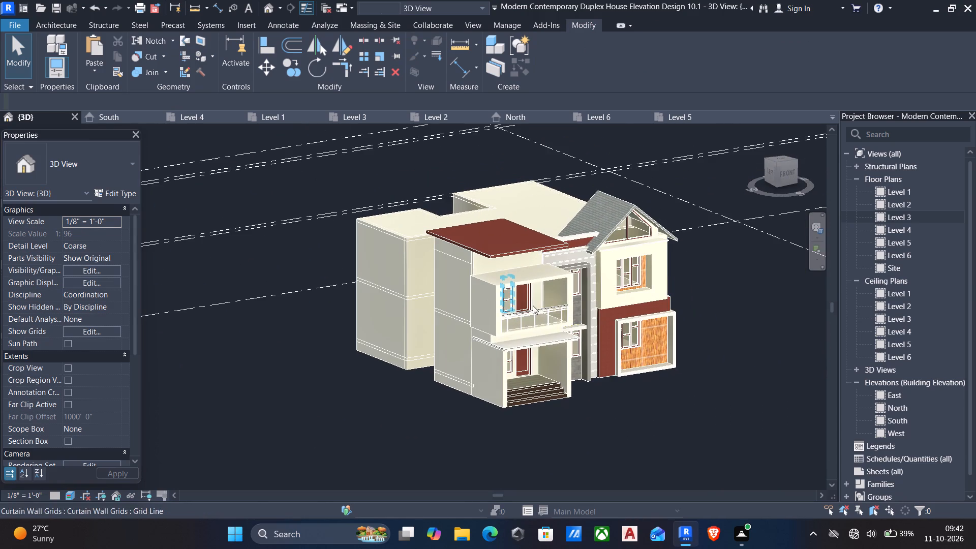
{"action": "scroll", "coordinate": [588, 290], "scroll_direction": "up", "scroll_amount": 5}
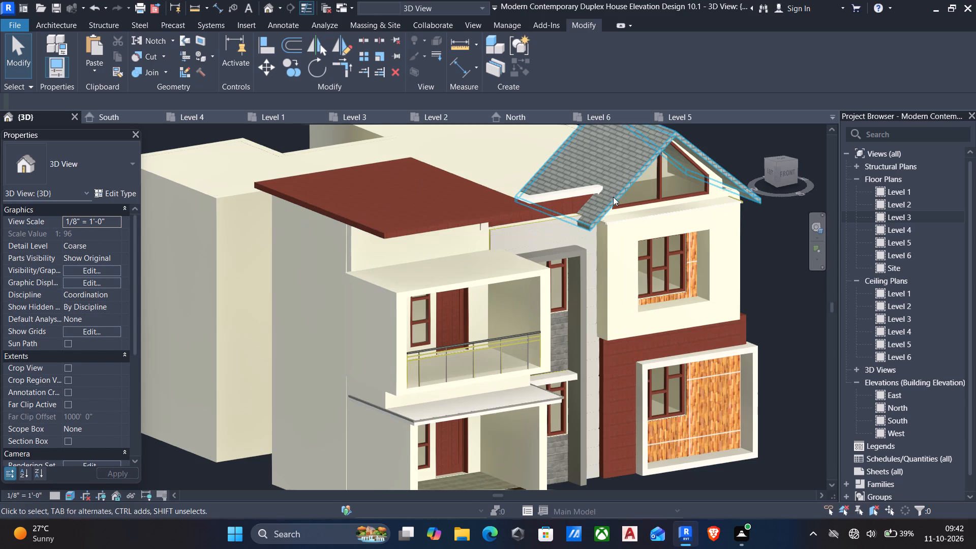
{"action": "scroll", "coordinate": [550, 203], "scroll_direction": "up", "scroll_amount": 2}
{"action": "middle_click_drag", "start_coordinate": [549, 210], "coordinate": [540, 186]}
{"action": "scroll", "coordinate": [538, 192], "scroll_direction": "down", "scroll_amount": 3}
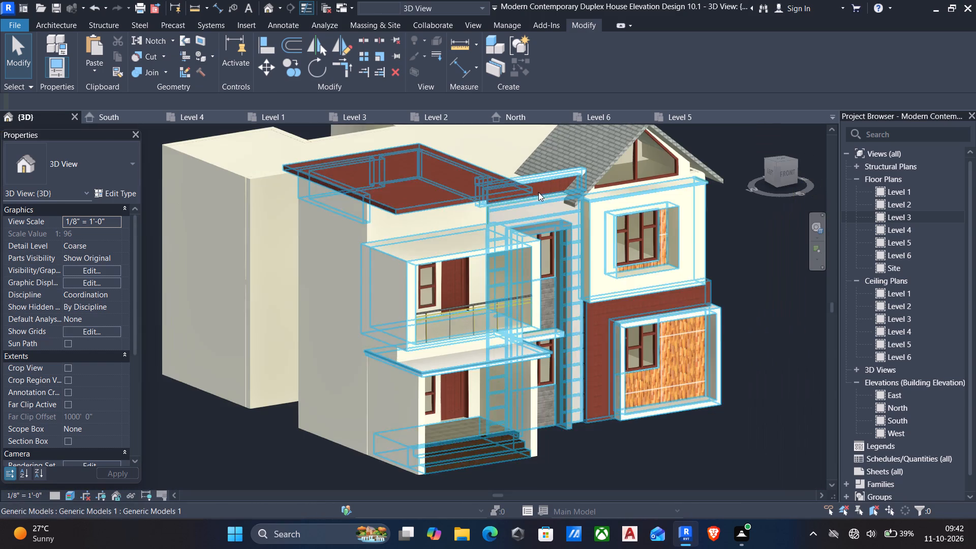
{"action": "middle_click_drag", "start_coordinate": [516, 288], "coordinate": [513, 280]}
{"action": "middle_click_drag", "start_coordinate": [513, 270], "coordinate": [513, 311]}
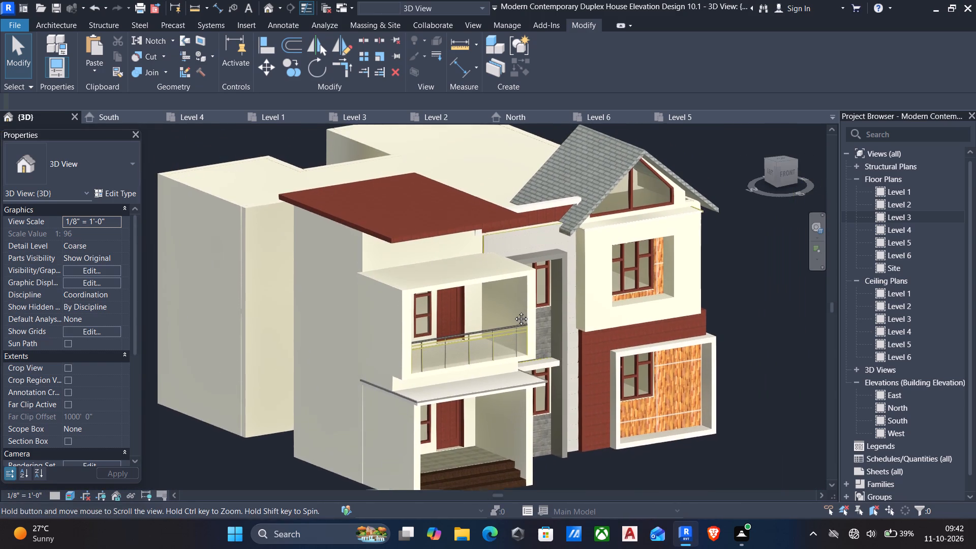
{"action": "middle_click_drag", "start_coordinate": [513, 311], "coordinate": [514, 313]}
{"action": "middle_click_drag", "start_coordinate": [518, 311], "coordinate": [440, 277], "text": "shift"}
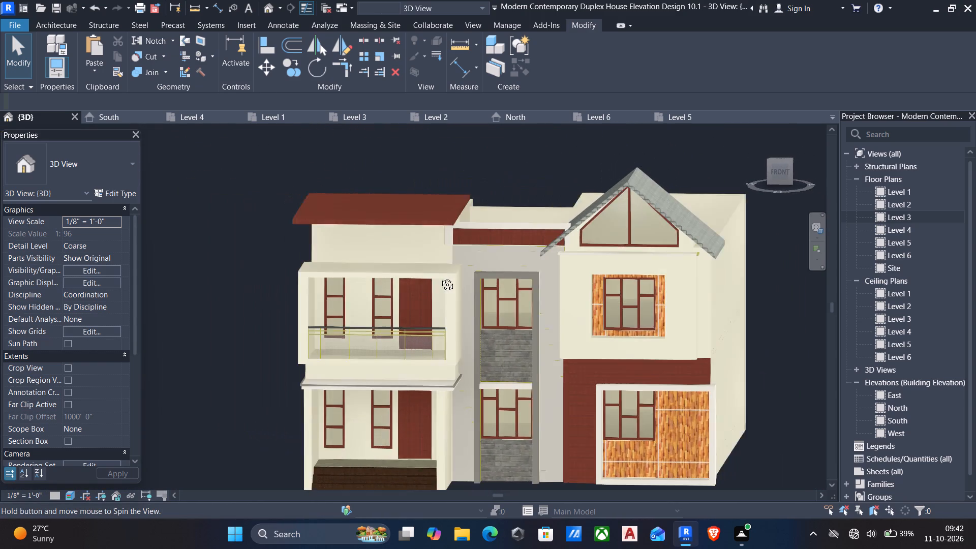
{"action": "middle_click_drag", "start_coordinate": [440, 277], "coordinate": [492, 265], "text": "shift"}
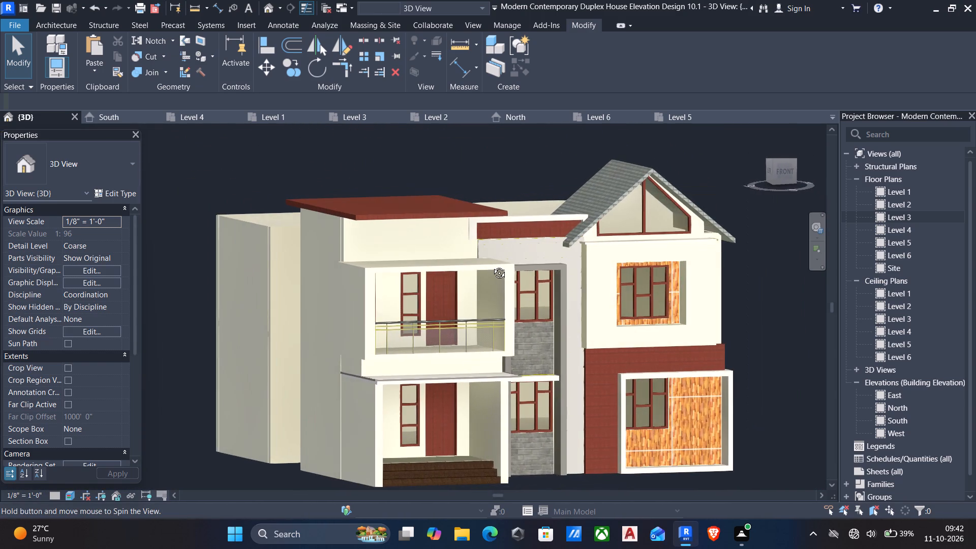
{"action": "middle_click_drag", "start_coordinate": [492, 265], "coordinate": [542, 281], "text": "shift"}
{"action": "middle_click_drag", "start_coordinate": [553, 283], "coordinate": [517, 251]}
{"action": "middle_click_drag", "start_coordinate": [521, 256], "coordinate": [522, 273], "text": "shift"}
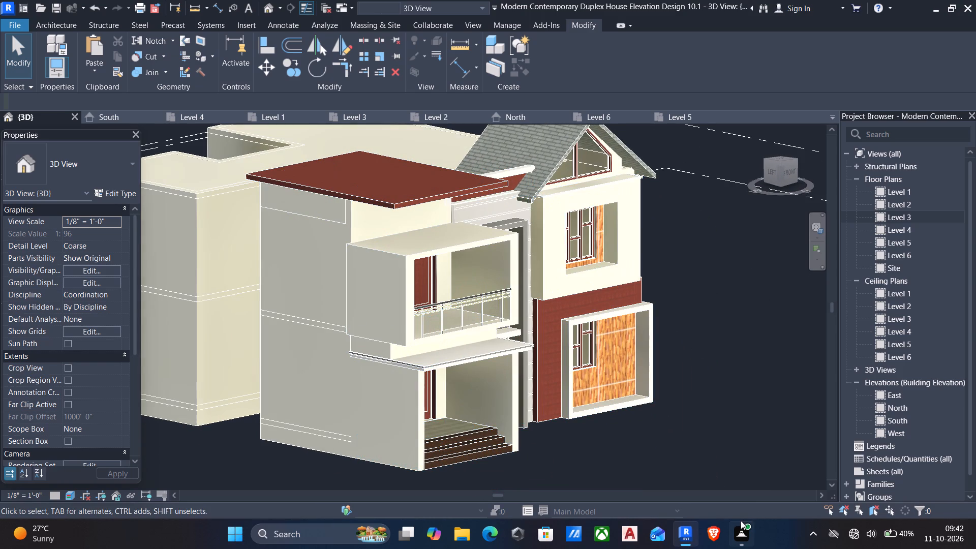
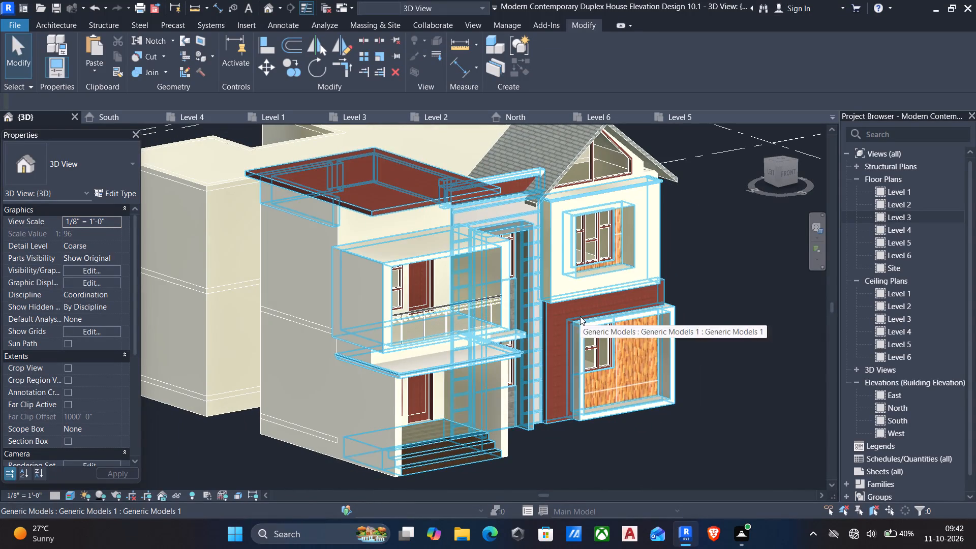
In the Site floor plan, create an architectural floor with a rectangular boundary about 108' by 92' around the house on Level 1.
{"action": "double_click", "coordinate": [898, 270]}
{"action": "left_click", "coordinate": [592, 160]}
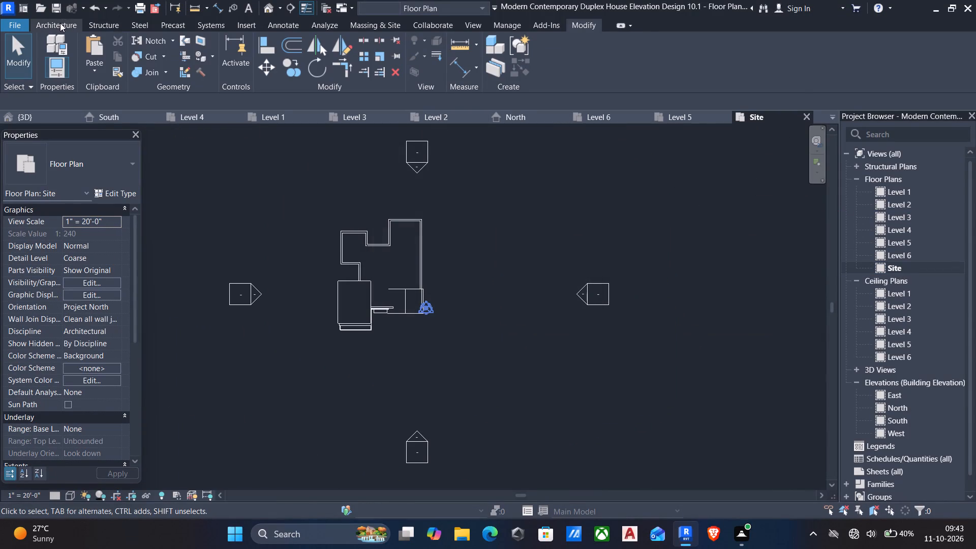
{"action": "left_click", "coordinate": [60, 23]}
{"action": "left_click", "coordinate": [286, 76]}
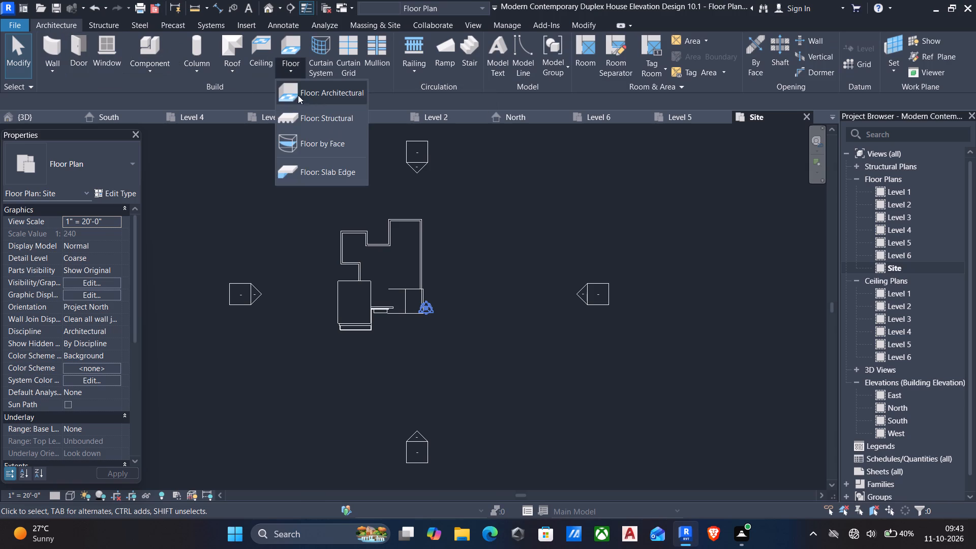
{"action": "left_click", "coordinate": [321, 93]}
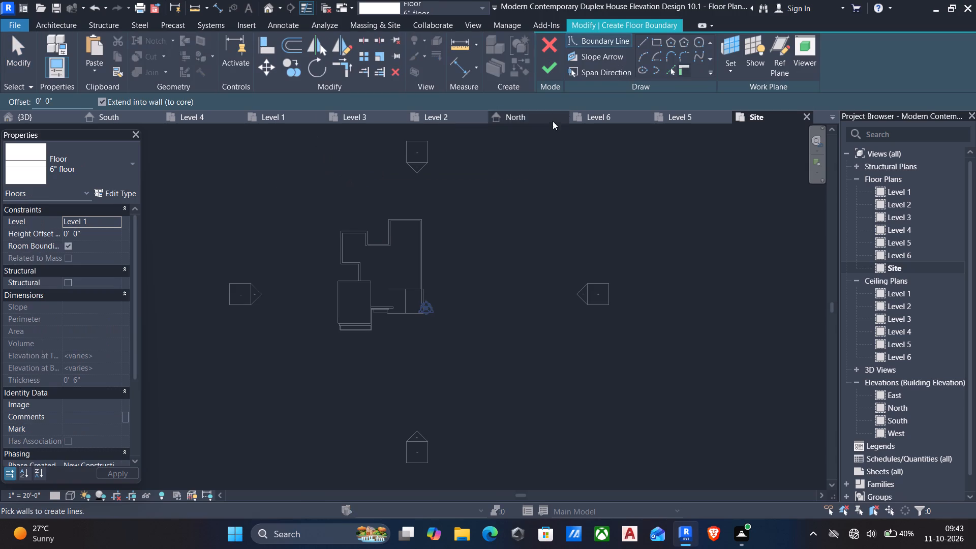
{"action": "left_click", "coordinate": [655, 42]}
{"action": "left_click", "coordinate": [286, 192]}
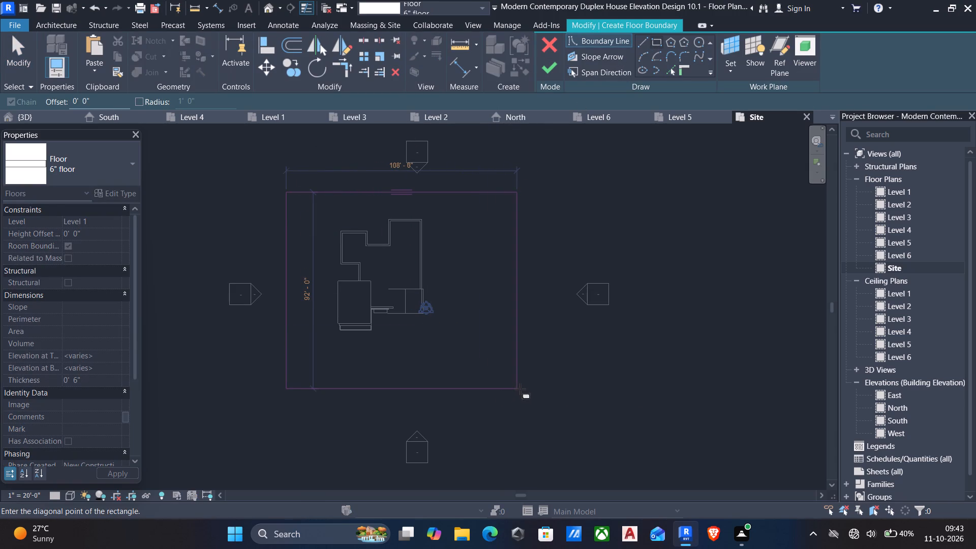
{"action": "left_click", "coordinate": [521, 389]}
{"action": "left_click", "coordinate": [547, 66]}
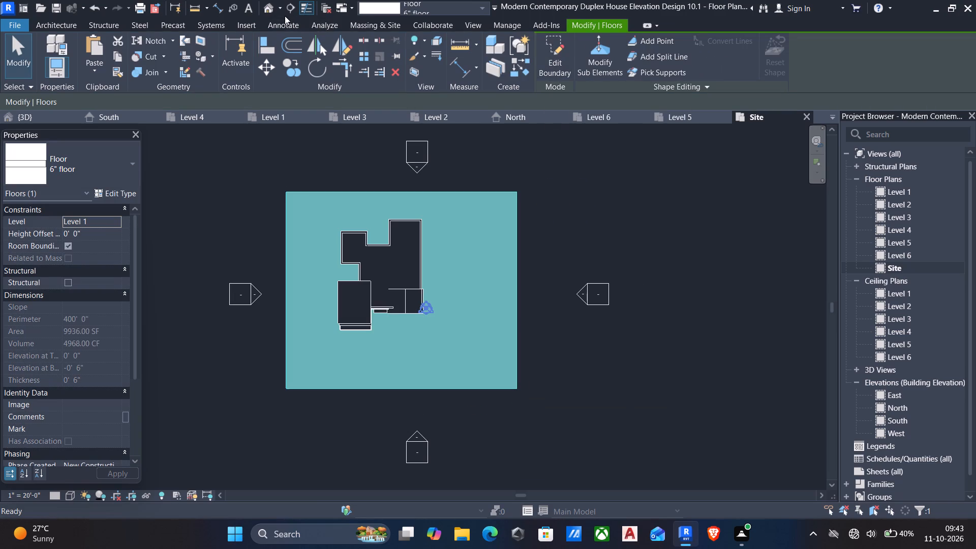
In the 3D view, duplicate the floor type of the new site slab under the suggested name.
{"action": "left_click", "coordinate": [271, 9]}
{"action": "scroll", "coordinate": [499, 361], "scroll_direction": "down", "scroll_amount": 2}
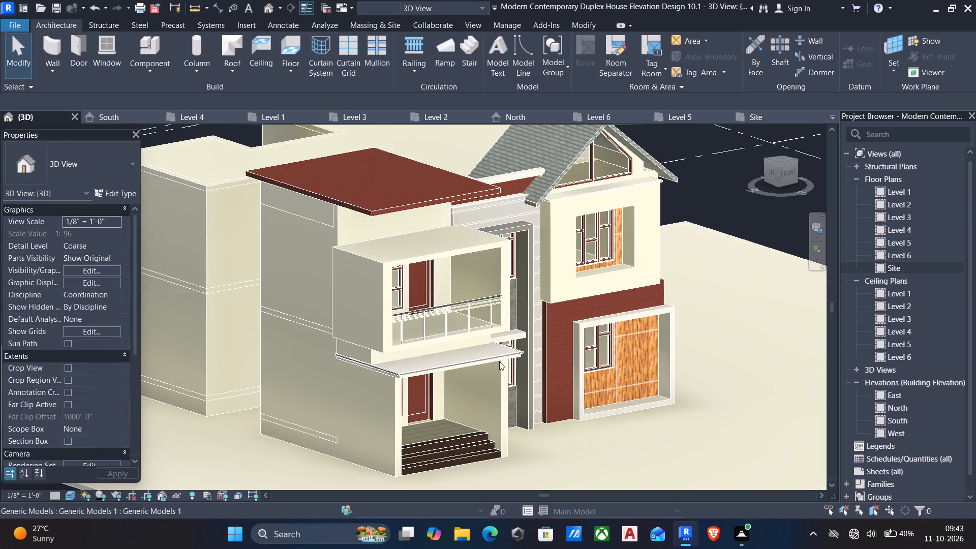
{"action": "scroll", "coordinate": [499, 361], "scroll_direction": "down", "scroll_amount": 5}
{"action": "scroll", "coordinate": [541, 424], "scroll_direction": "up", "scroll_amount": 5}
{"action": "left_click", "coordinate": [543, 424]}
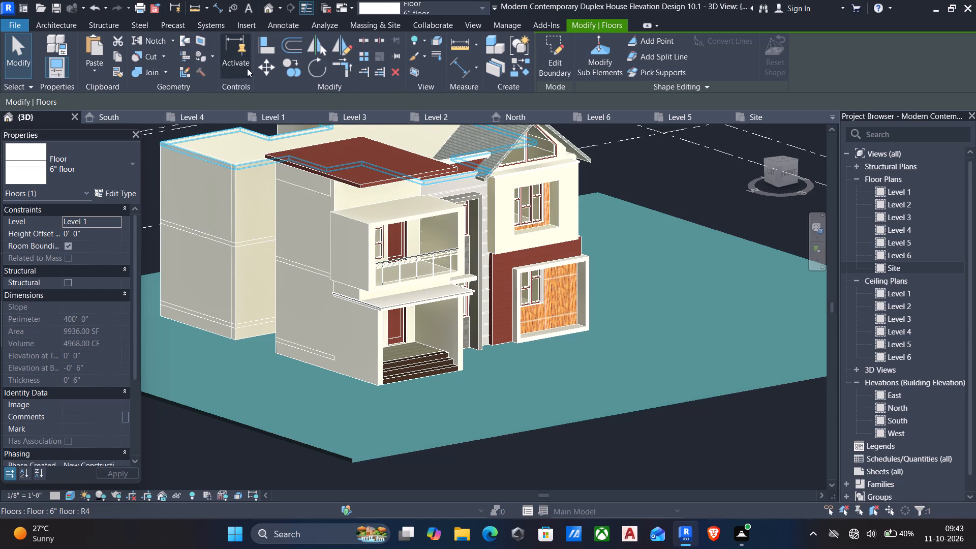
{"action": "scroll", "coordinate": [117, 240], "scroll_direction": "up", "scroll_amount": 1}
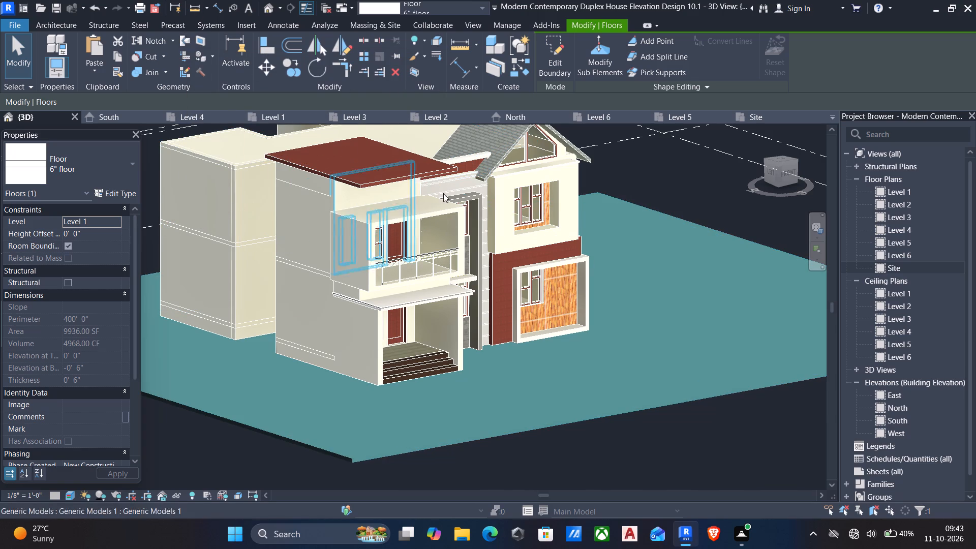
{"action": "left_click", "coordinate": [126, 194]}
{"action": "left_click", "coordinate": [912, 103]}
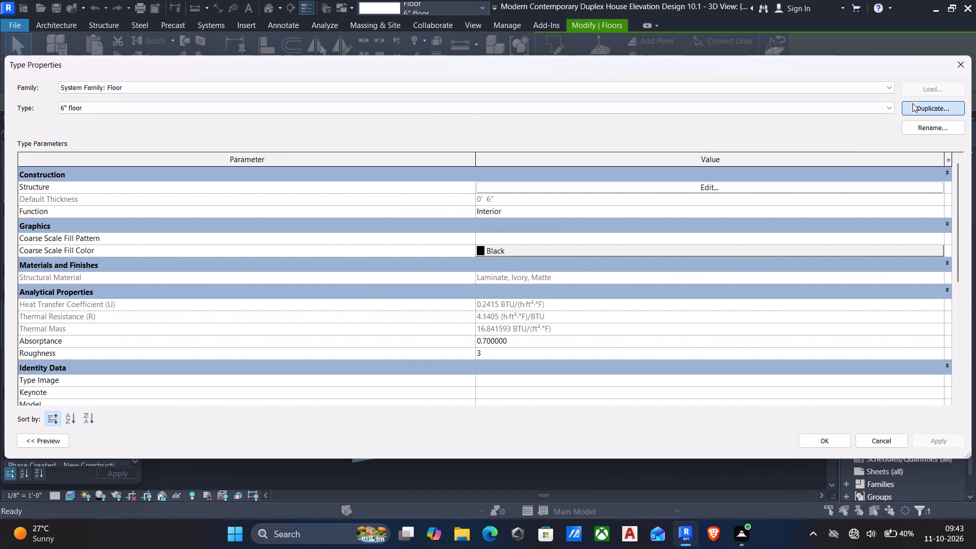
{"action": "left_click", "coordinate": [500, 288]}
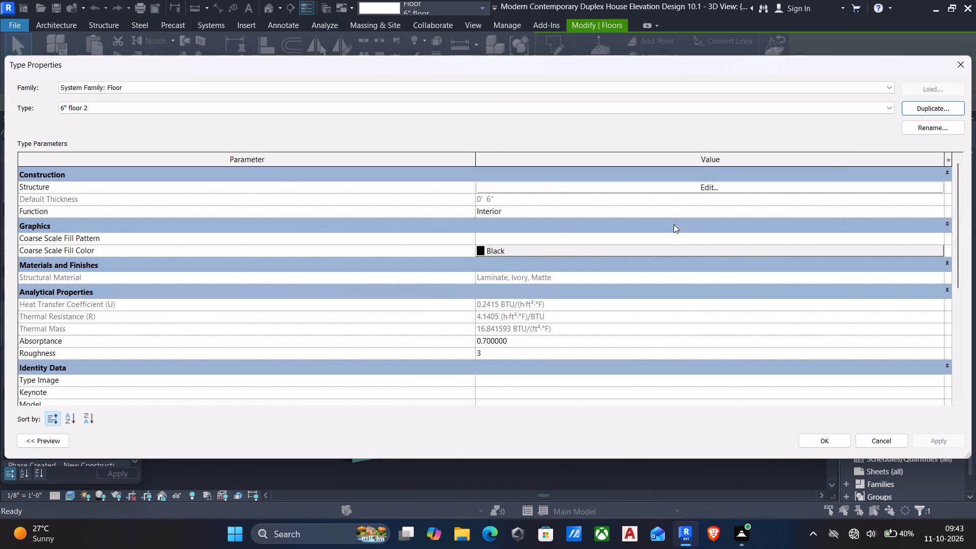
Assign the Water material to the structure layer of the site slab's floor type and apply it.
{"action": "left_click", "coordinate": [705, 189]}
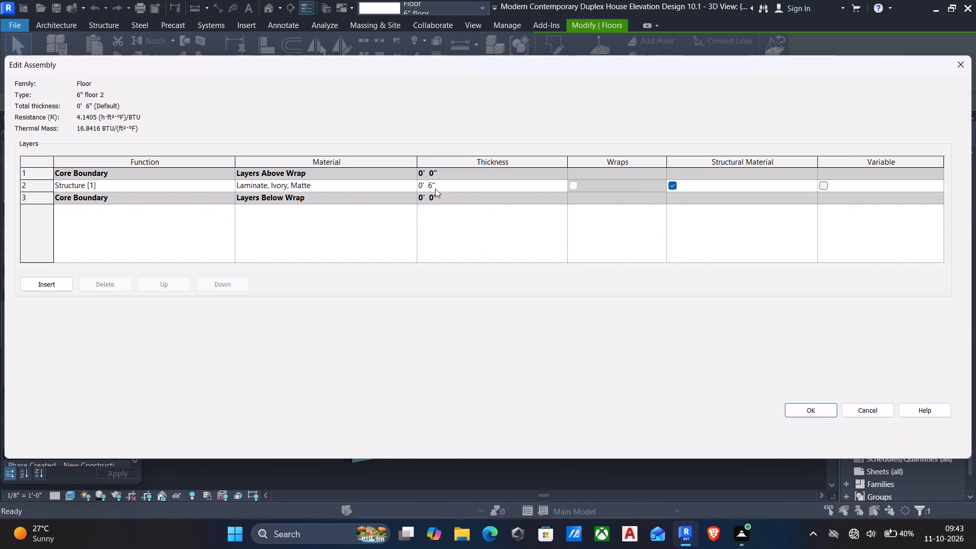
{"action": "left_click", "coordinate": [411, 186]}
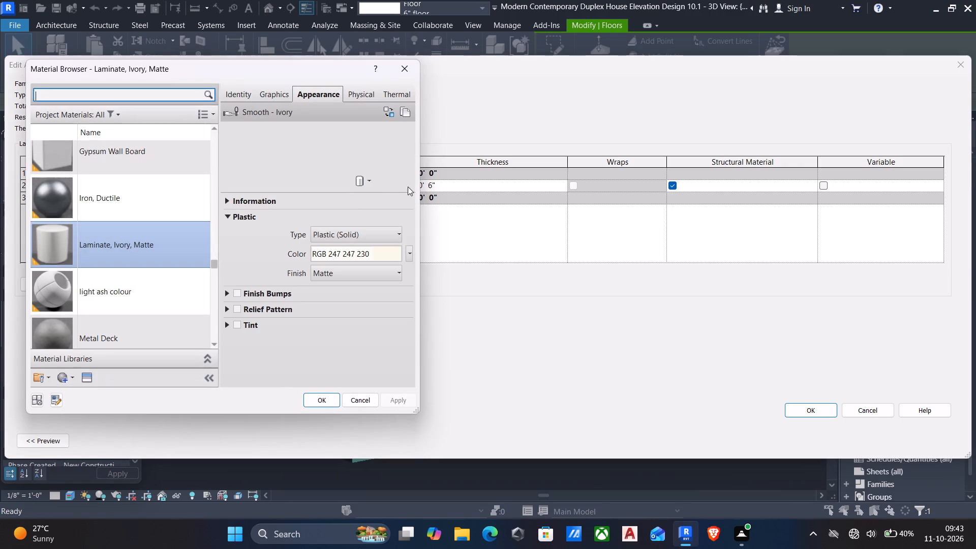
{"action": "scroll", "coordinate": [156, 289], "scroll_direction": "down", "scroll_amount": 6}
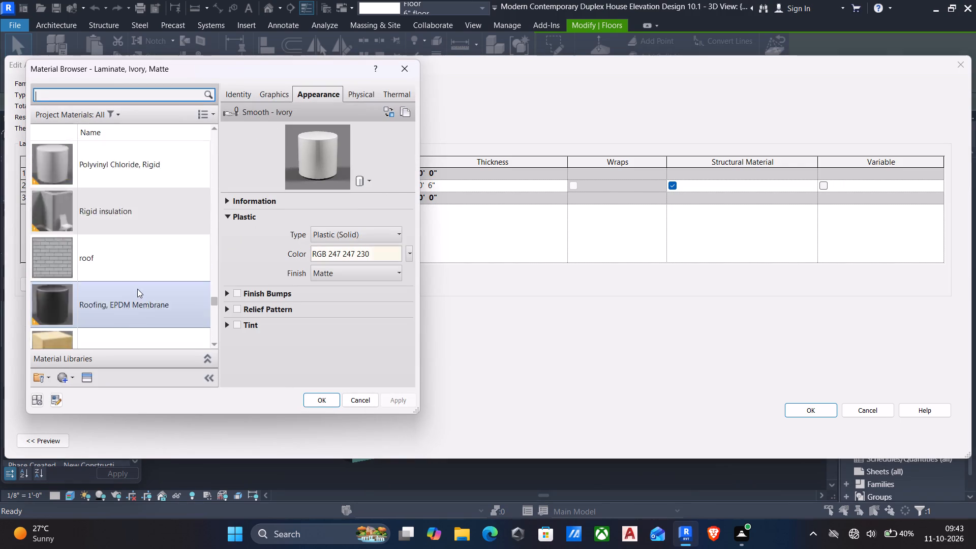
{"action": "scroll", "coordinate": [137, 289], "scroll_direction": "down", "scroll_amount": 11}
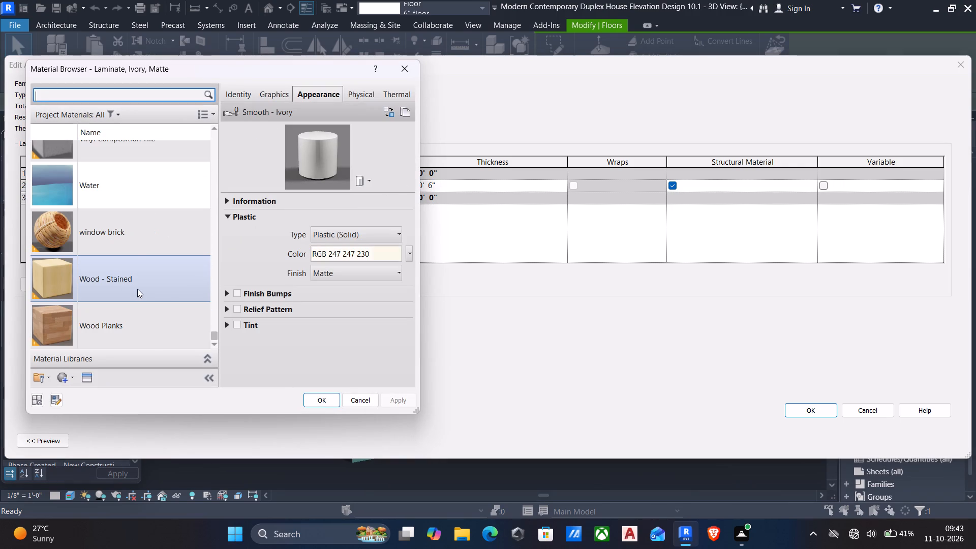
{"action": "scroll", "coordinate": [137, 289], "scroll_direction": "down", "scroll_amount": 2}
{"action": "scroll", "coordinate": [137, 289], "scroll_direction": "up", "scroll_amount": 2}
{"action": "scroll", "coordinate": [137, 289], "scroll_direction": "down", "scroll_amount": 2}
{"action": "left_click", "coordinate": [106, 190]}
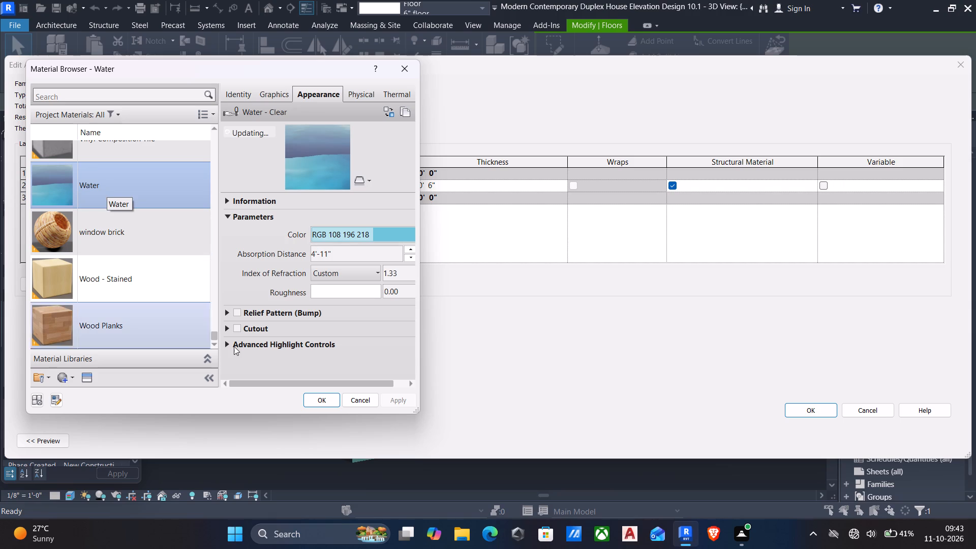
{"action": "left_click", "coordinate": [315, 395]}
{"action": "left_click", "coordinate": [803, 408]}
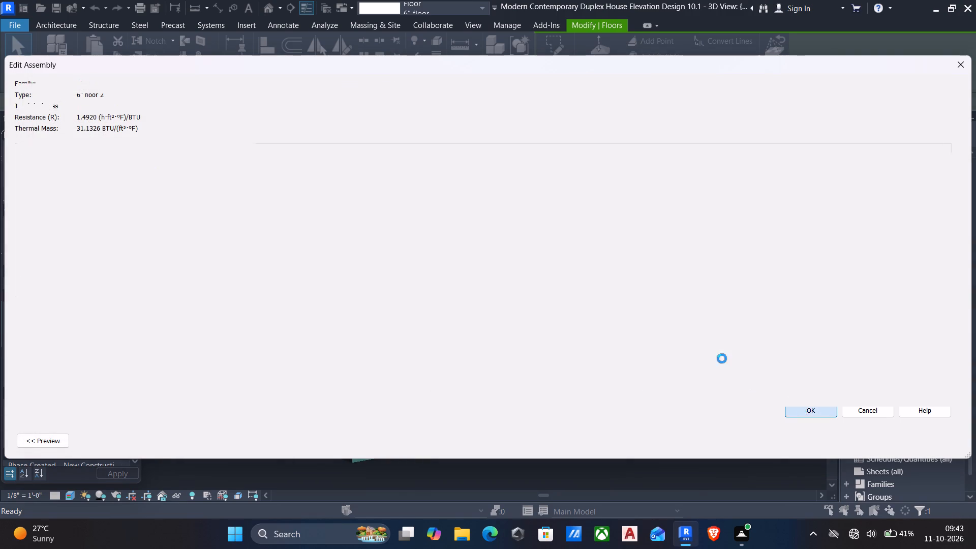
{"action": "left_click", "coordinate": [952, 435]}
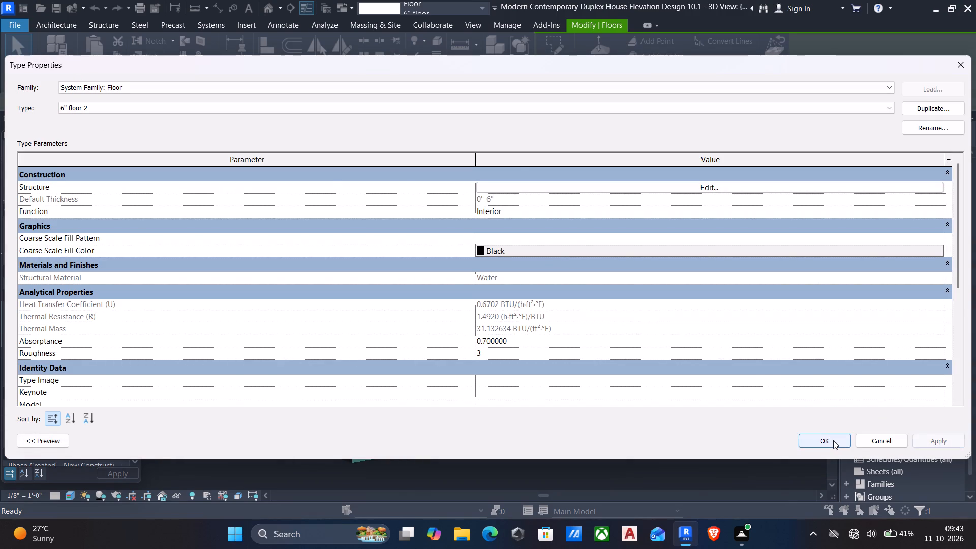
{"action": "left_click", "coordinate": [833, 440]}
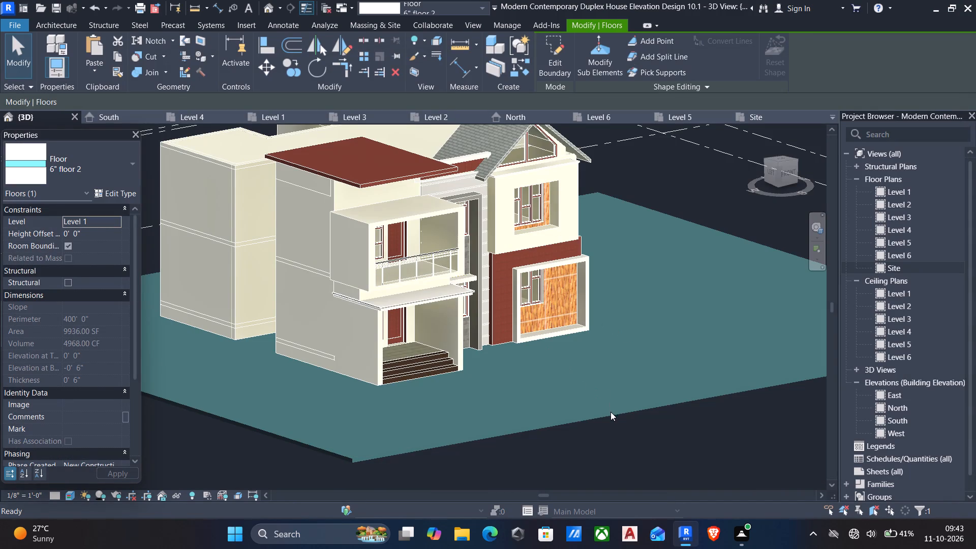
Assign the Grass material to the structure layer of the site slab's floor type and apply it.
{"action": "left_click", "coordinate": [114, 192]}
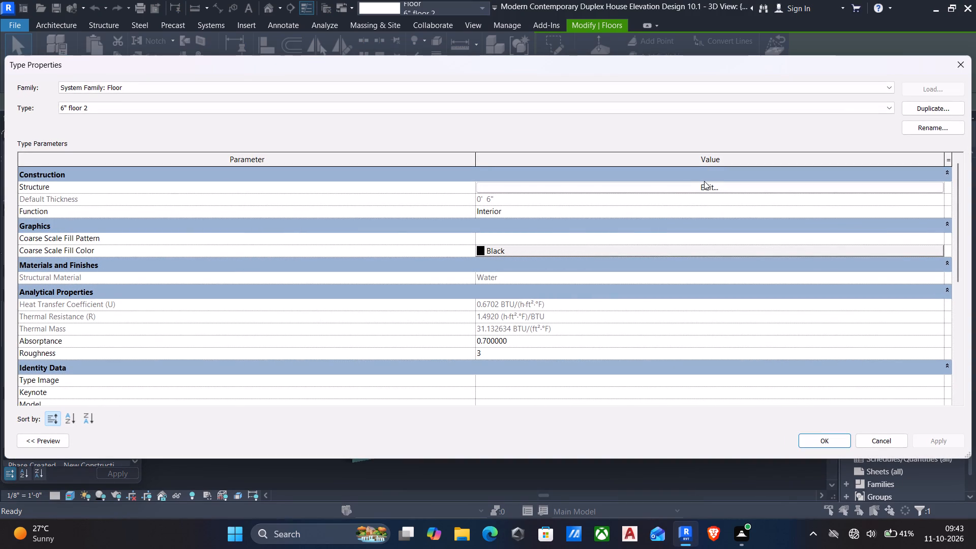
{"action": "left_click", "coordinate": [699, 188]}
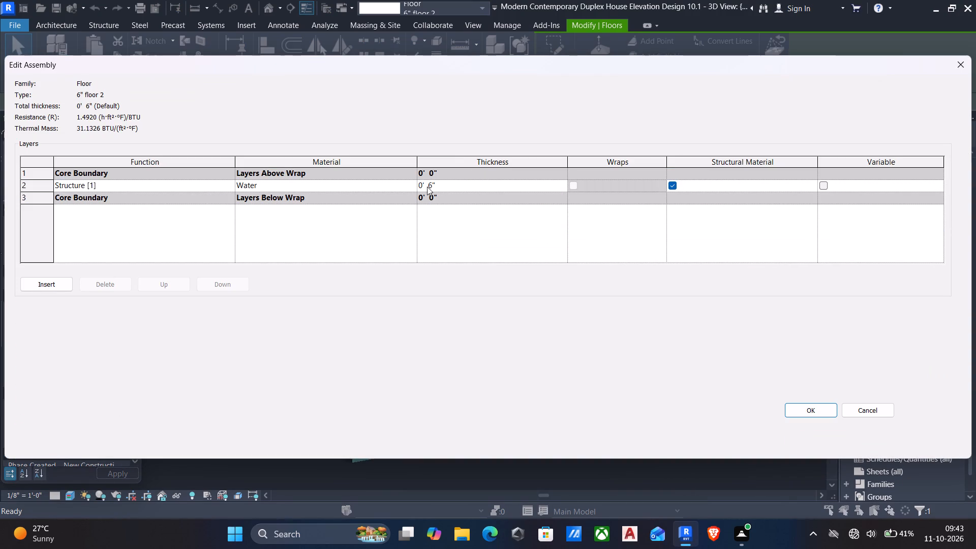
{"action": "left_click", "coordinate": [411, 183]}
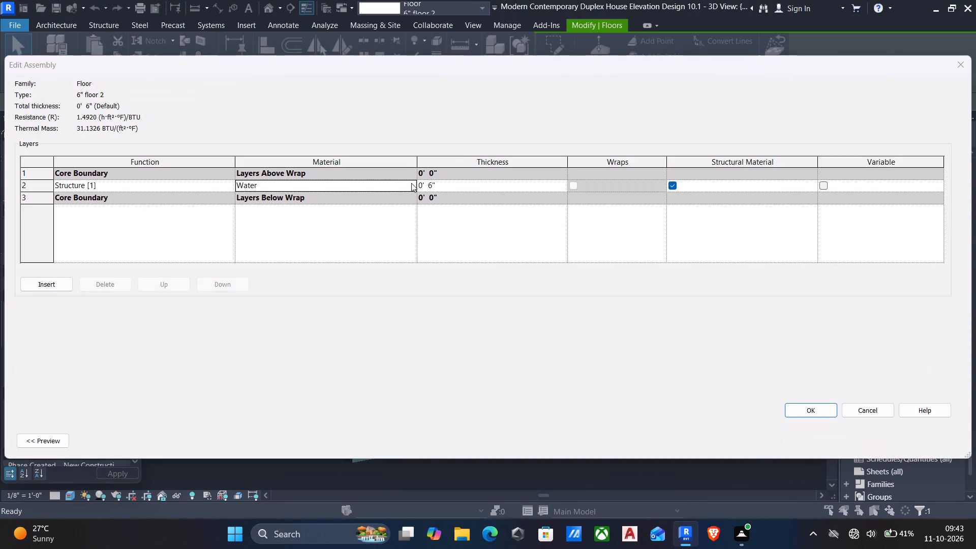
{"action": "scroll", "coordinate": [162, 220], "scroll_direction": "up", "scroll_amount": 8}
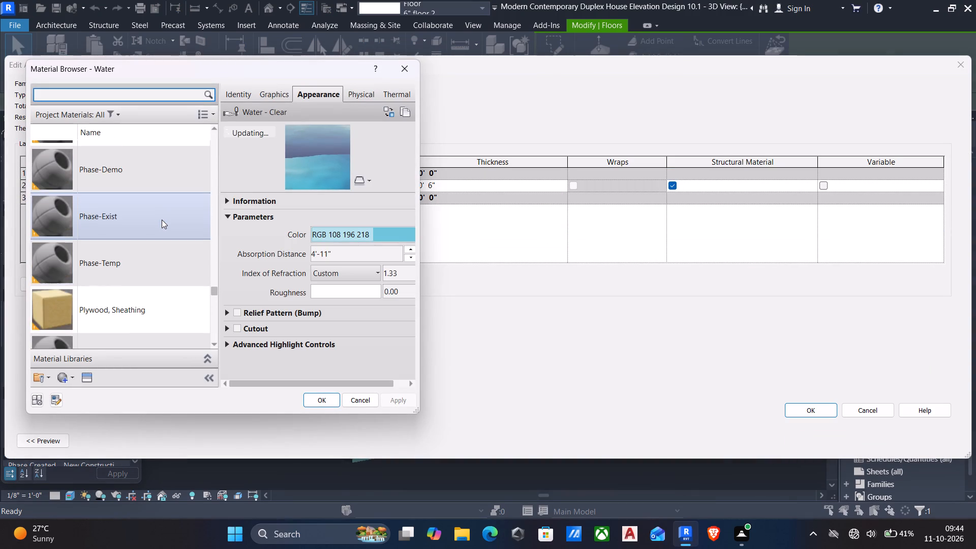
{"action": "scroll", "coordinate": [162, 220], "scroll_direction": "up", "scroll_amount": 8}
{"action": "scroll", "coordinate": [162, 220], "scroll_direction": "down", "scroll_amount": 1}
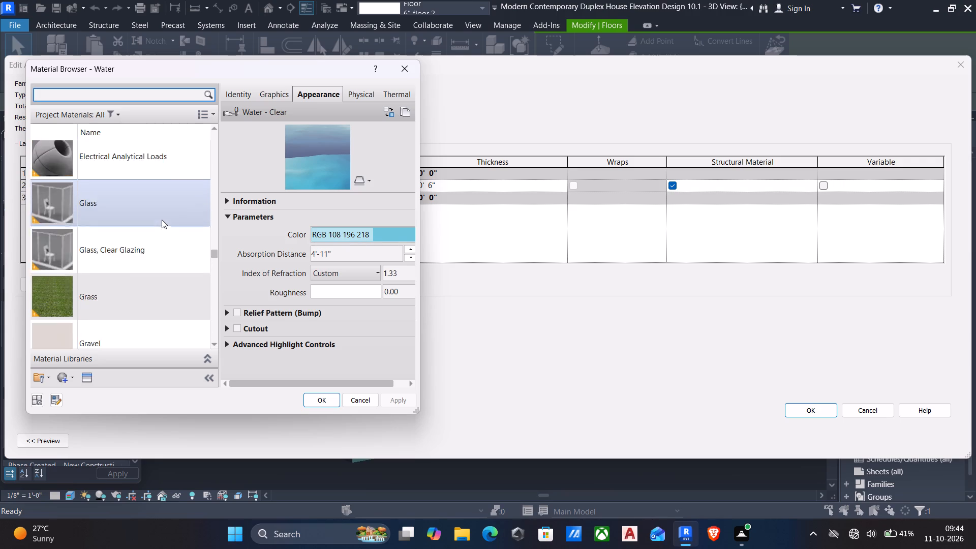
{"action": "scroll", "coordinate": [162, 220], "scroll_direction": "down", "scroll_amount": 1}
{"action": "left_click", "coordinate": [133, 173]}
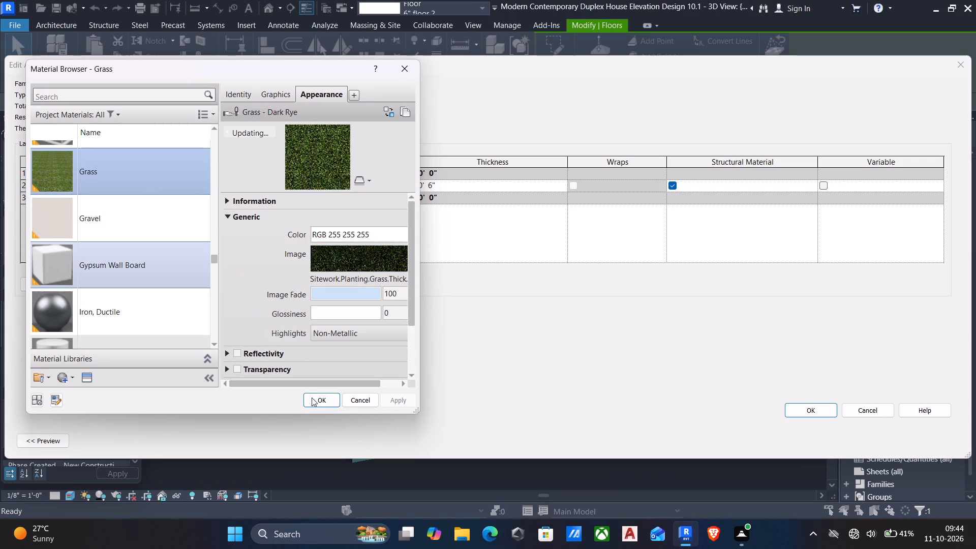
{"action": "left_click", "coordinate": [315, 391]}
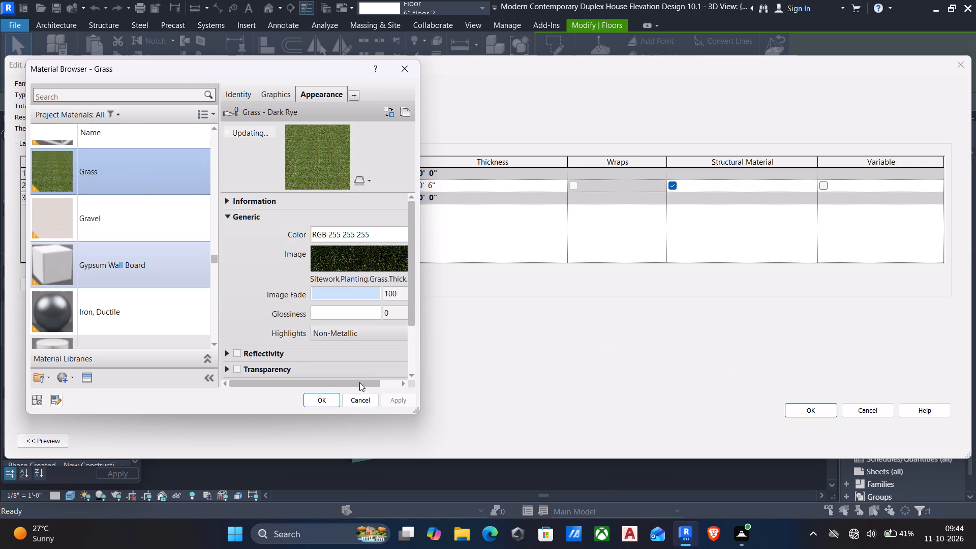
{"action": "left_click", "coordinate": [328, 394]}
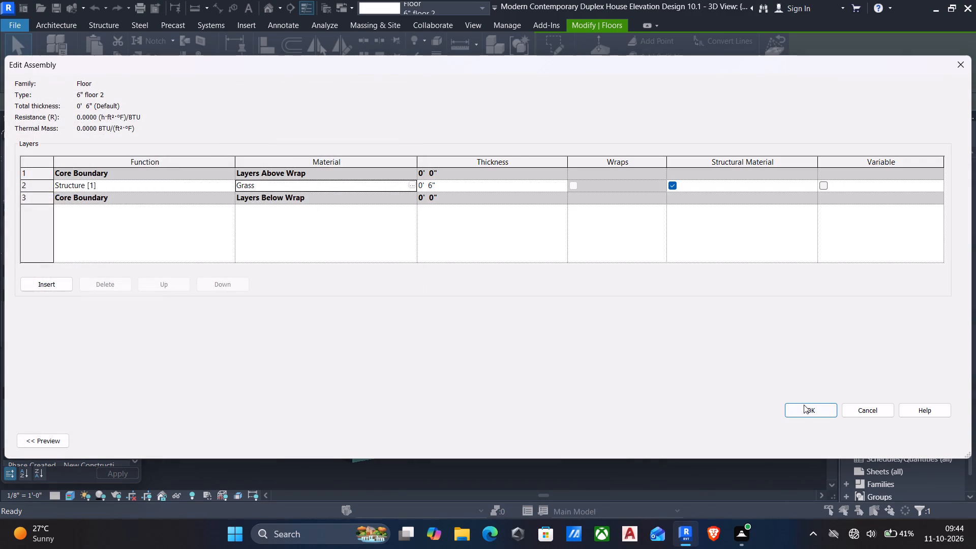
{"action": "left_click", "coordinate": [804, 407]}
{"action": "left_click", "coordinate": [936, 438]}
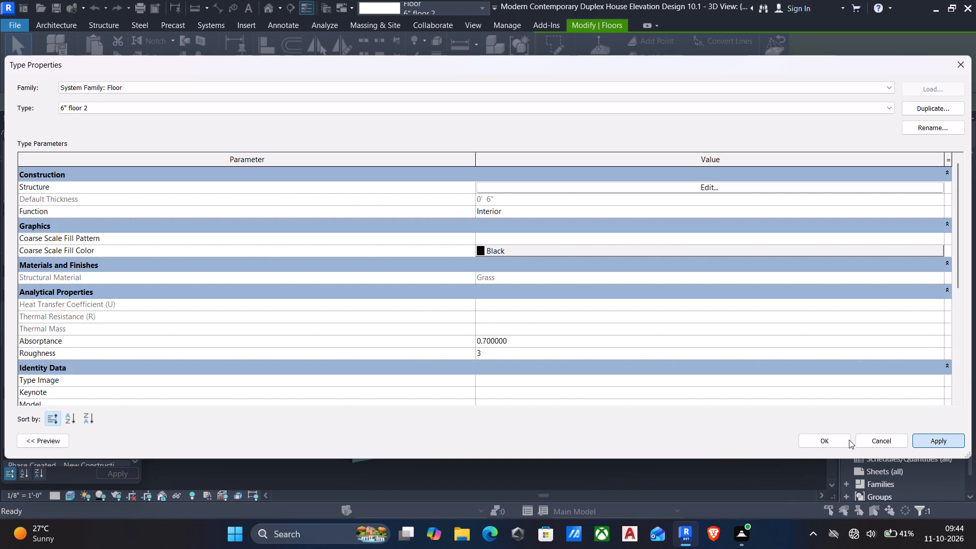
{"action": "left_click", "coordinate": [827, 437]}
{"action": "scroll", "coordinate": [560, 303], "scroll_direction": "down", "scroll_amount": 2}
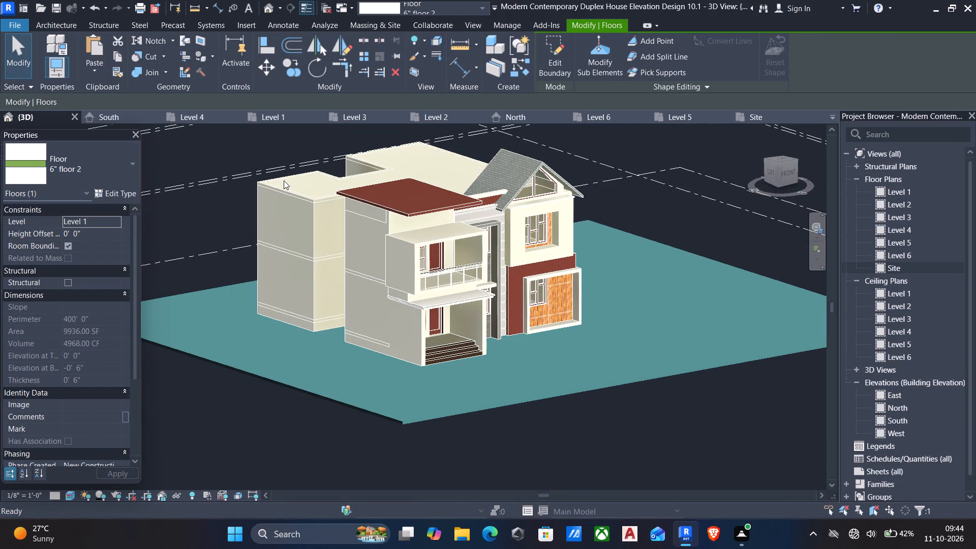
Select the Level 4 floor and examine the house and its surrounding ground from different sides in 3D.
{"action": "left_click", "coordinate": [294, 190]}
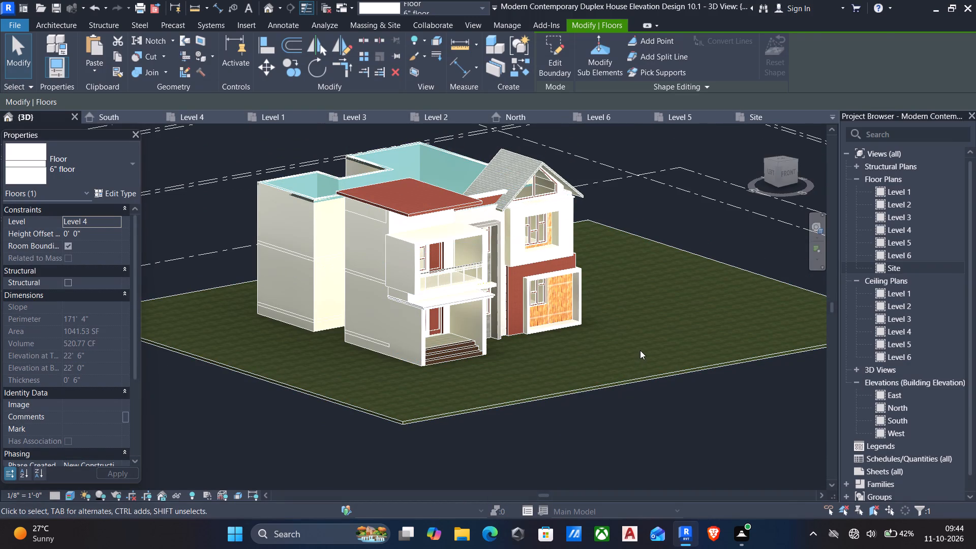
{"action": "middle_click_drag", "start_coordinate": [640, 348], "coordinate": [372, 351], "text": "shift"}
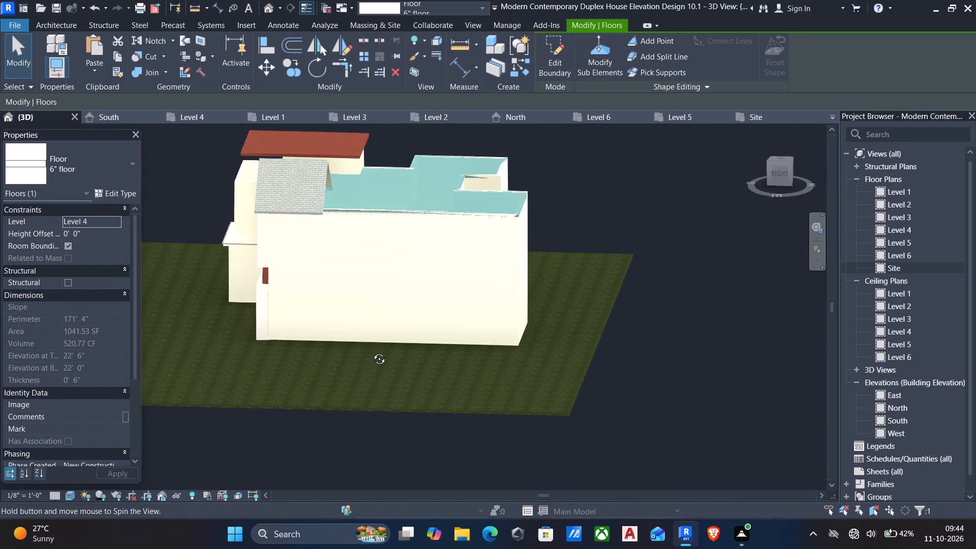
{"action": "middle_click_drag", "start_coordinate": [372, 351], "coordinate": [632, 332], "text": "shift"}
{"action": "middle_click_drag", "start_coordinate": [616, 308], "coordinate": [616, 330]}
{"action": "middle_click_drag", "start_coordinate": [556, 296], "coordinate": [556, 297], "text": "ctrl"}
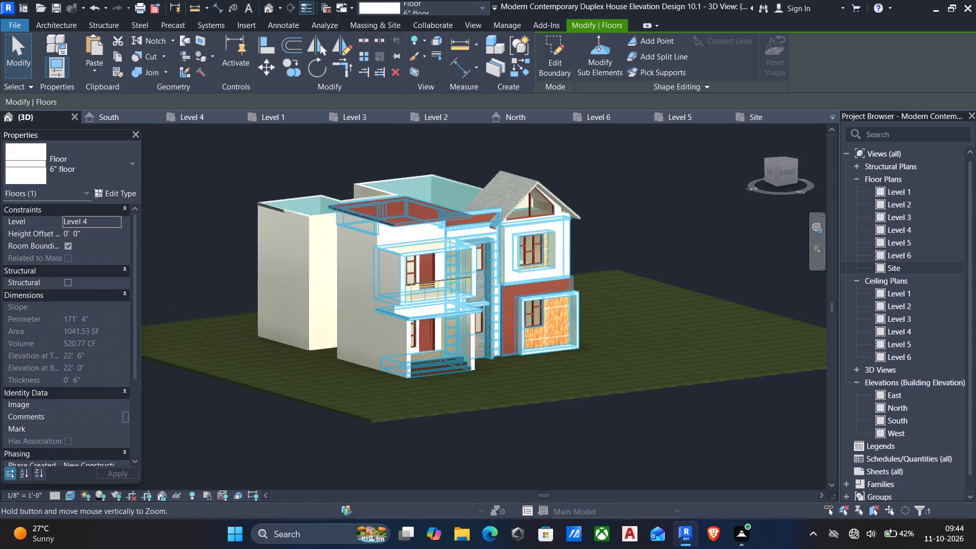
{"action": "middle_click_drag", "start_coordinate": [556, 297], "coordinate": [557, 349], "text": "ctrl"}
{"action": "middle_click_drag", "start_coordinate": [558, 291], "coordinate": [558, 291]}
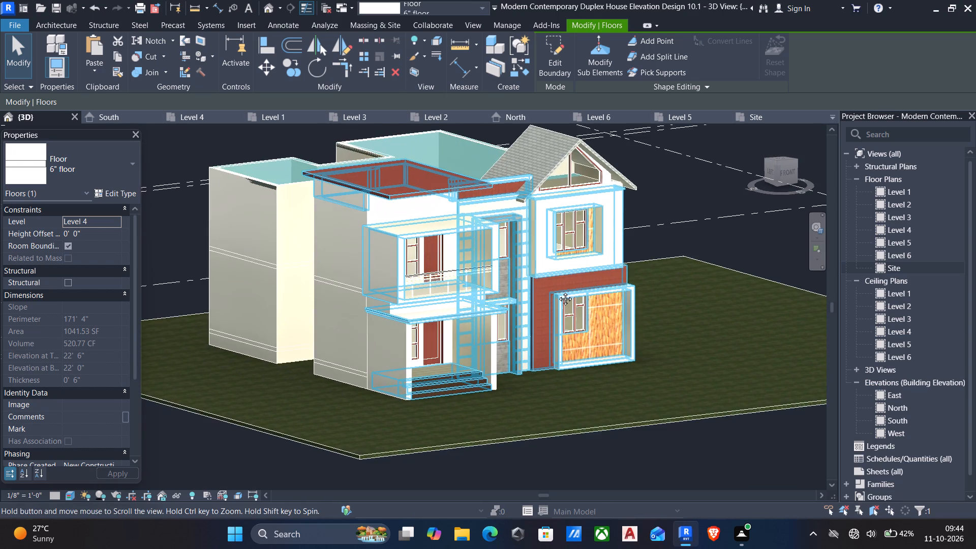
{"action": "middle_click_drag", "start_coordinate": [558, 291], "coordinate": [562, 334]}
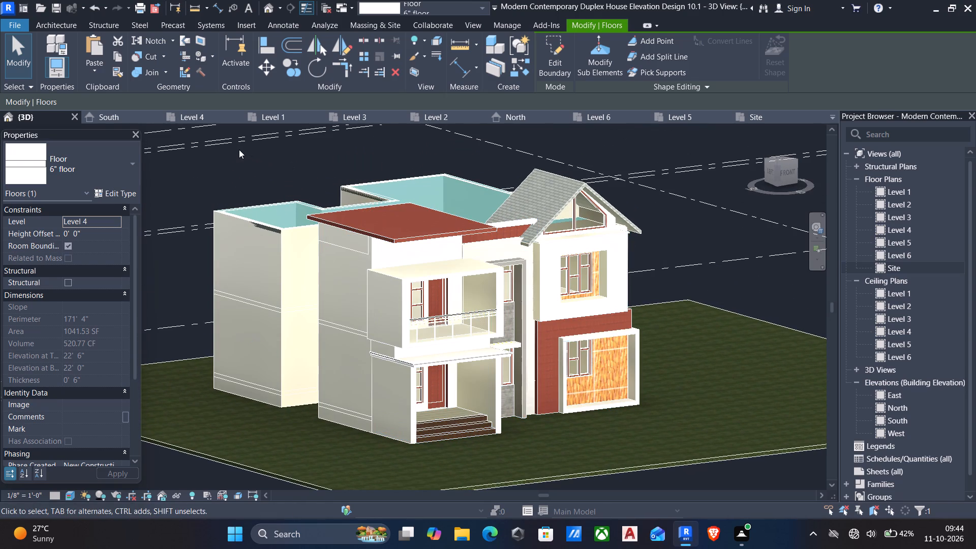
{"action": "middle_click", "coordinate": [266, 178]}
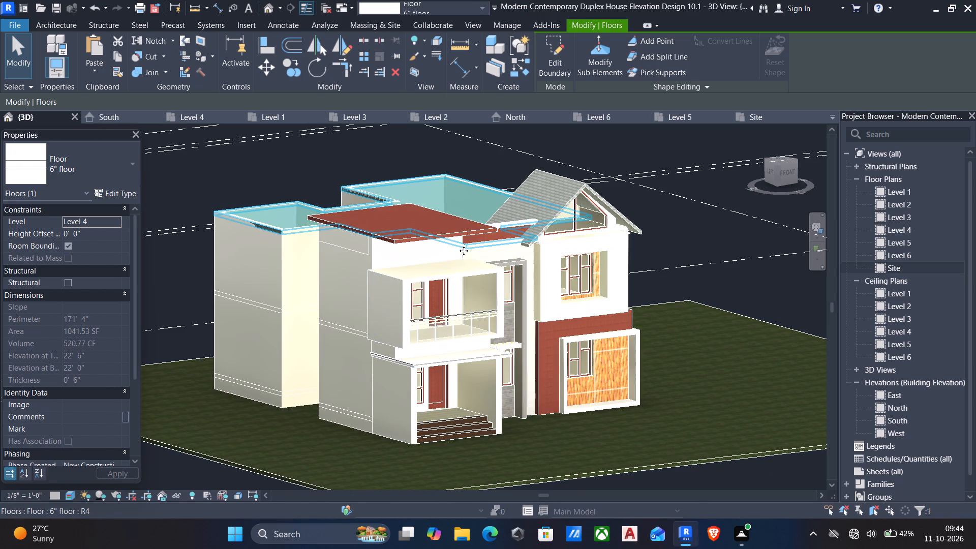
Clear the floor selection and examine the house's front and balcony side closely and from a distance in 3D.
{"action": "key", "text": "Escape"}
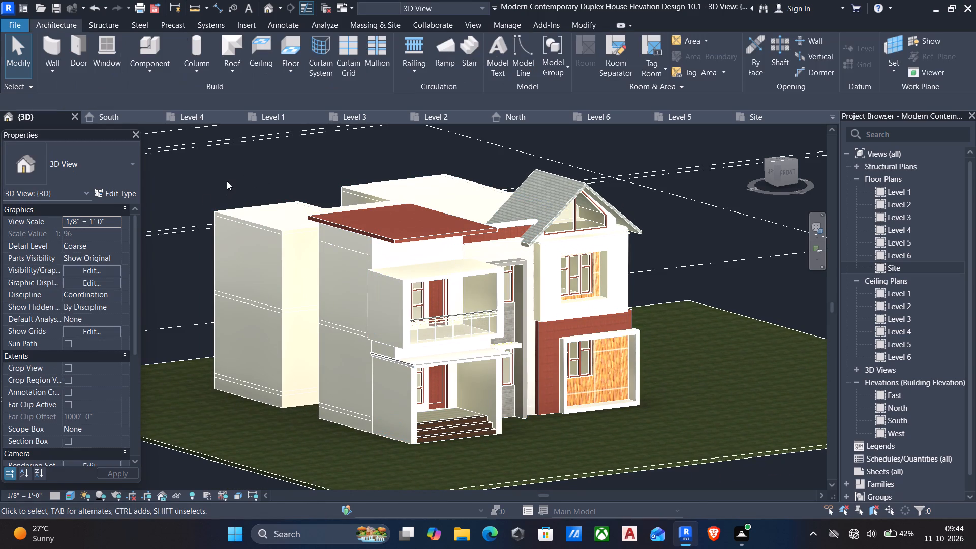
{"action": "middle_click_drag", "start_coordinate": [285, 197], "coordinate": [229, 252]}
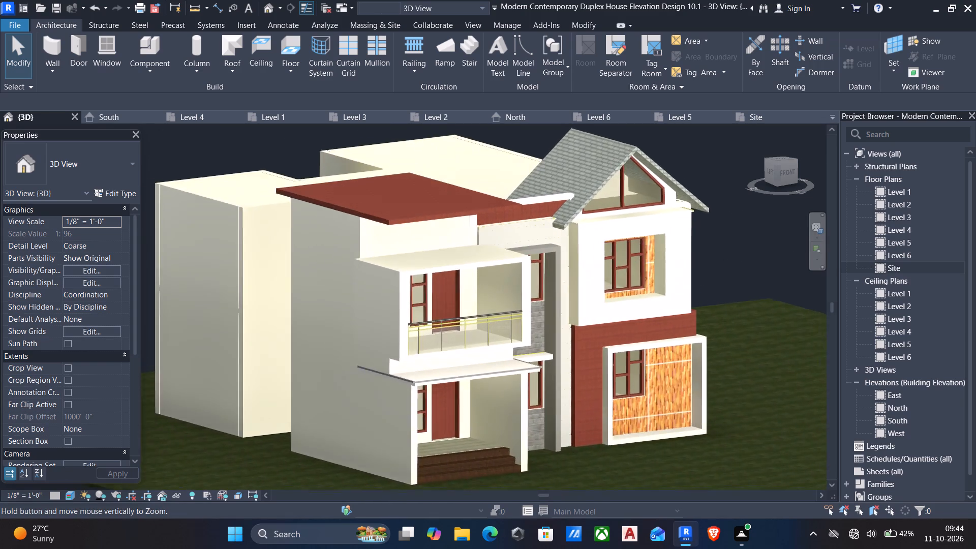
{"action": "middle_click_drag", "start_coordinate": [229, 252], "coordinate": [524, 430]}
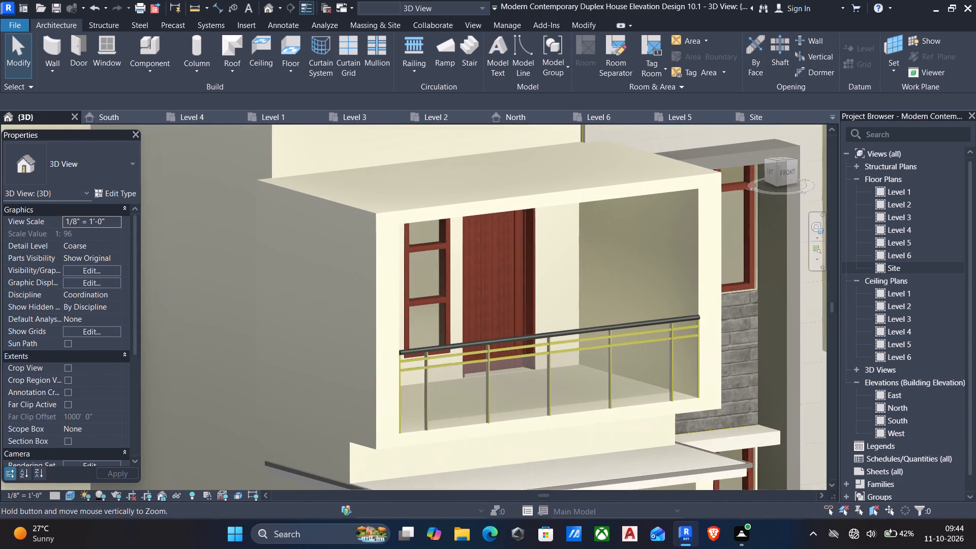
{"action": "middle_click_drag", "start_coordinate": [524, 430], "coordinate": [438, 222]}
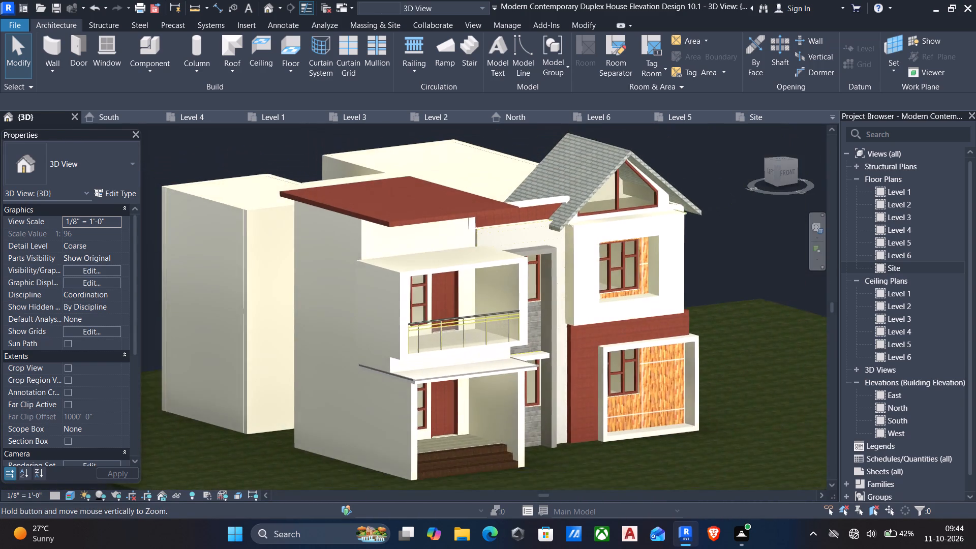
{"action": "middle_click_drag", "start_coordinate": [438, 222], "coordinate": [263, 206]}
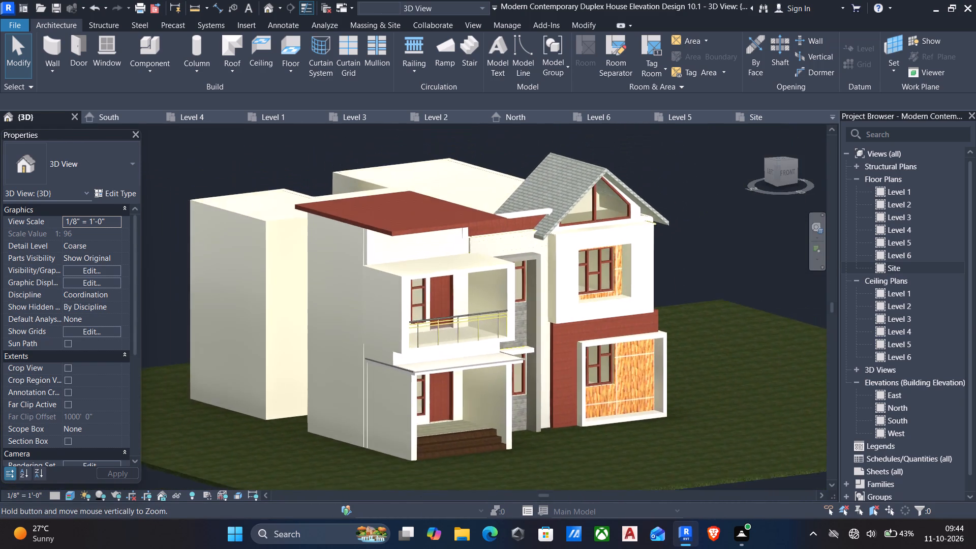
{"action": "middle_click_drag", "start_coordinate": [263, 206], "coordinate": [227, 183]}
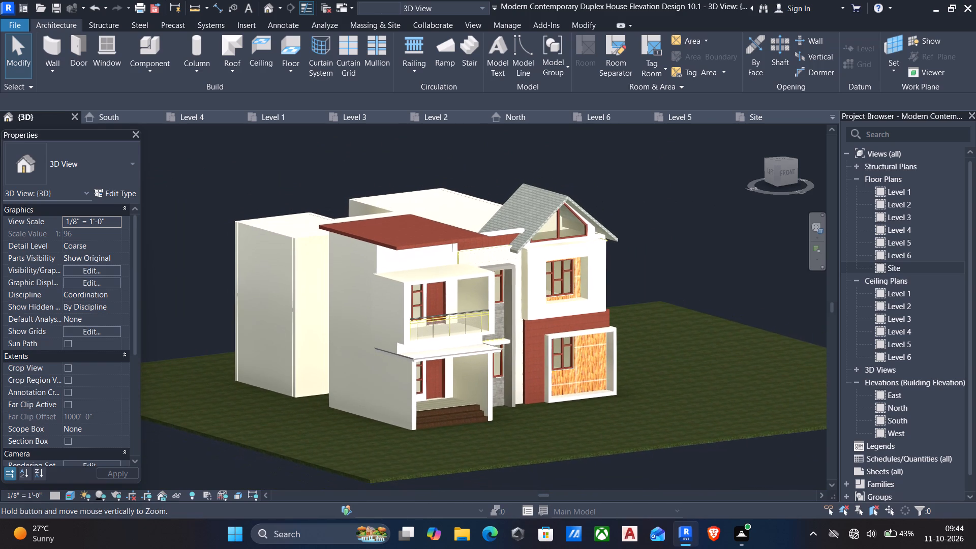
{"action": "middle_click_drag", "start_coordinate": [227, 183], "coordinate": [298, 300]}
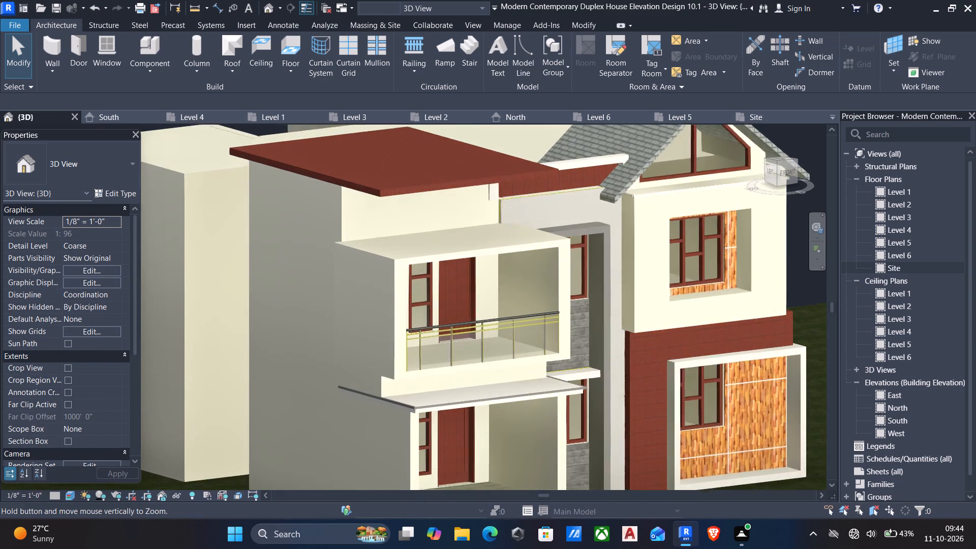
{"action": "middle_click_drag", "start_coordinate": [298, 300], "coordinate": [402, 264]}
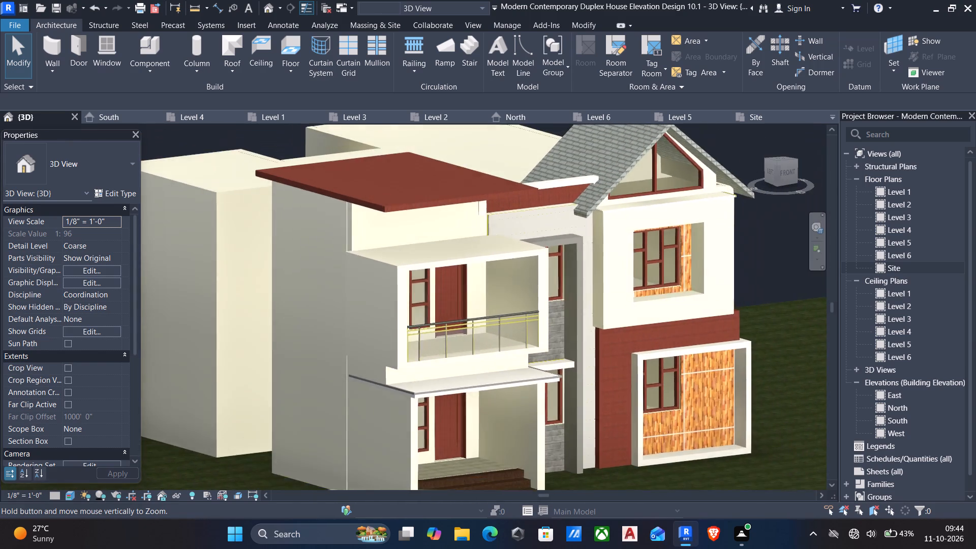
{"action": "middle_click_drag", "start_coordinate": [402, 264], "coordinate": [402, 237]}
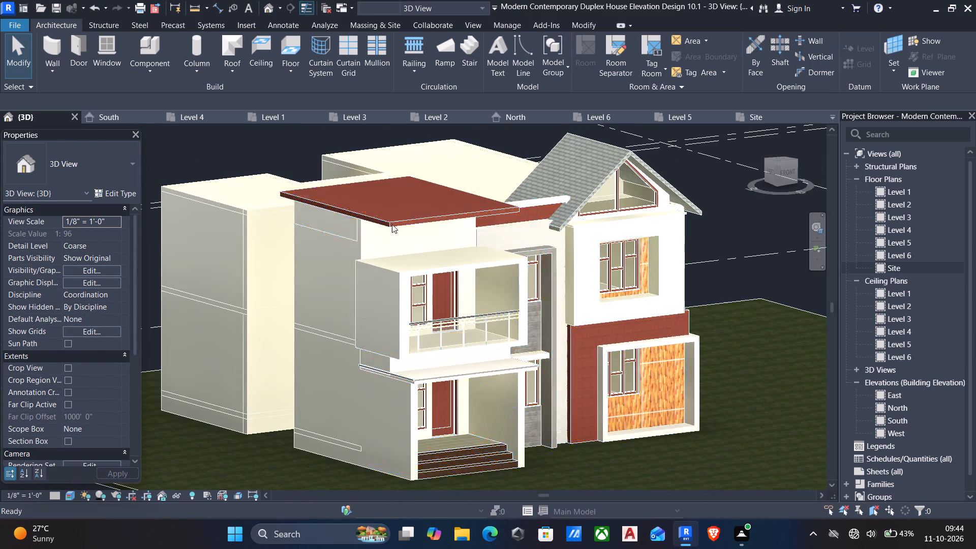
{"action": "middle_click_drag", "start_coordinate": [386, 219], "coordinate": [405, 250]}
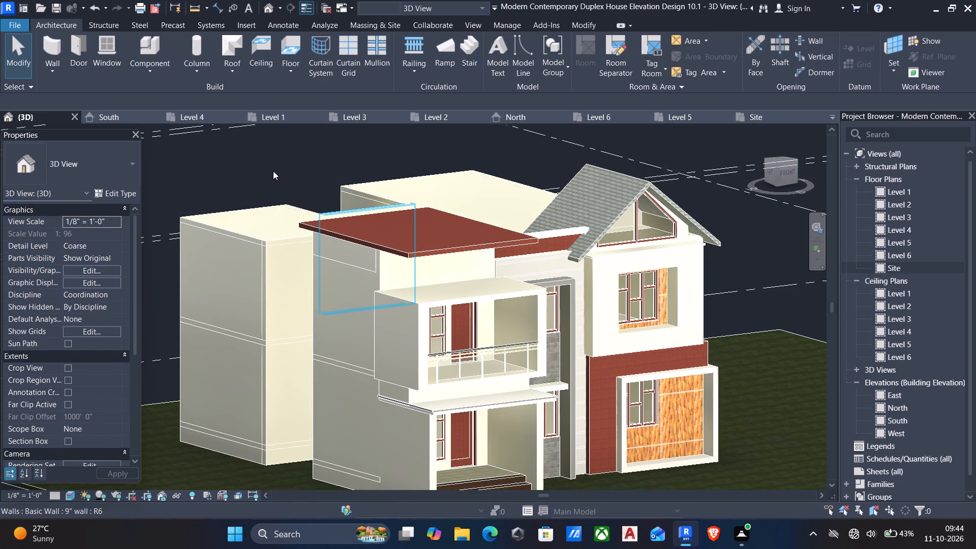
{"action": "middle_click_drag", "start_coordinate": [271, 159], "coordinate": [294, 127]}
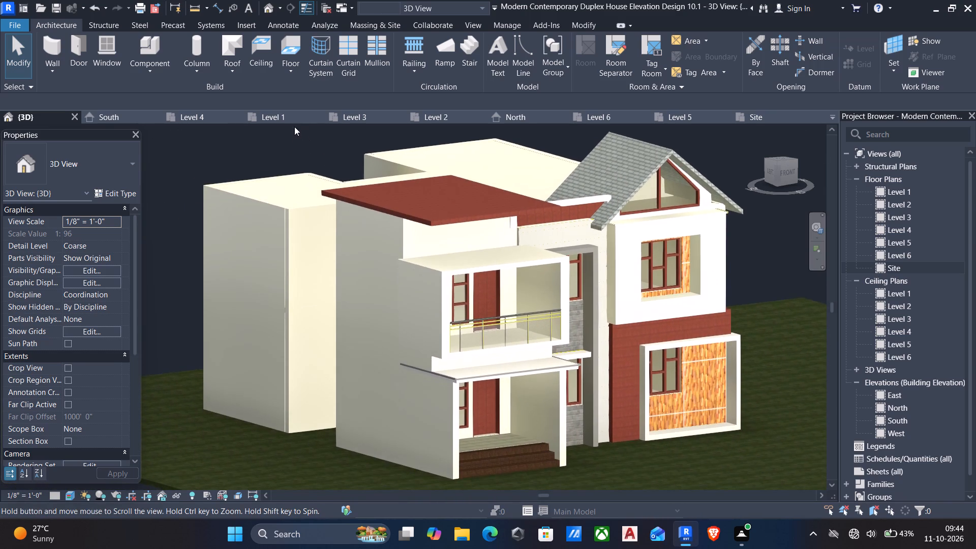
{"action": "scroll", "coordinate": [292, 148], "scroll_direction": "down", "scroll_amount": 1}
{"action": "middle_click_drag", "start_coordinate": [292, 150], "coordinate": [302, 198]}
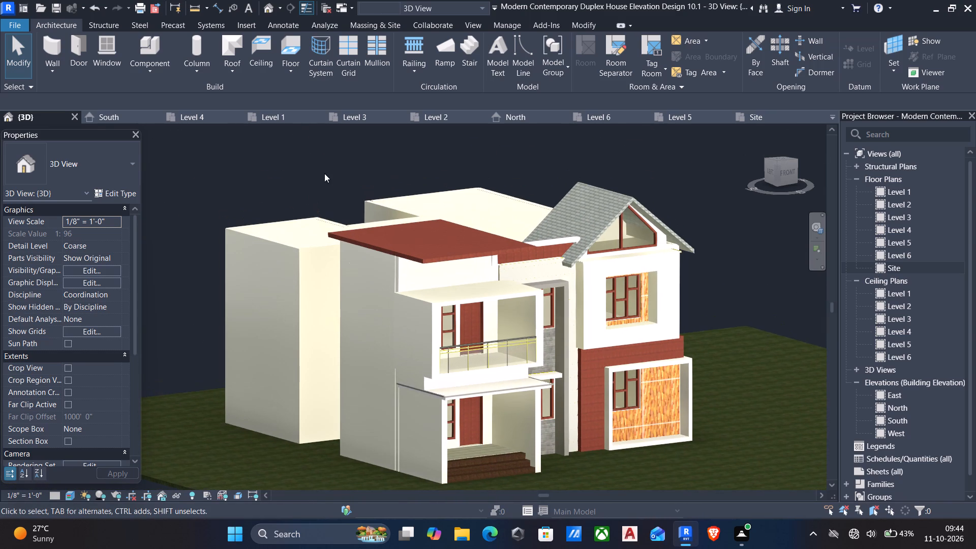
Save the duplex house project.
{"action": "key", "text": "ctrl+s"}
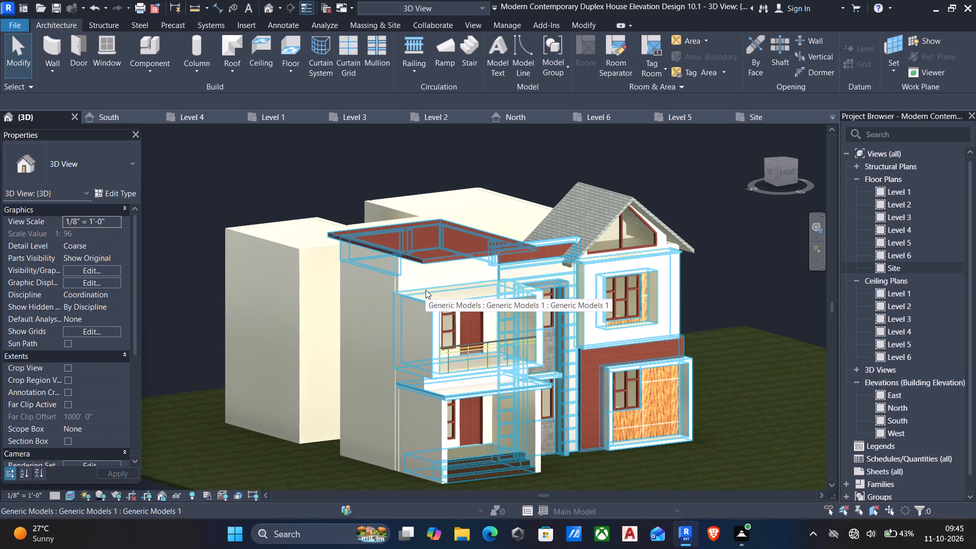
Set the print range to the visible portion of the current window and preview the angled 3D view's print.
{"action": "key", "text": "ctrl+p"}
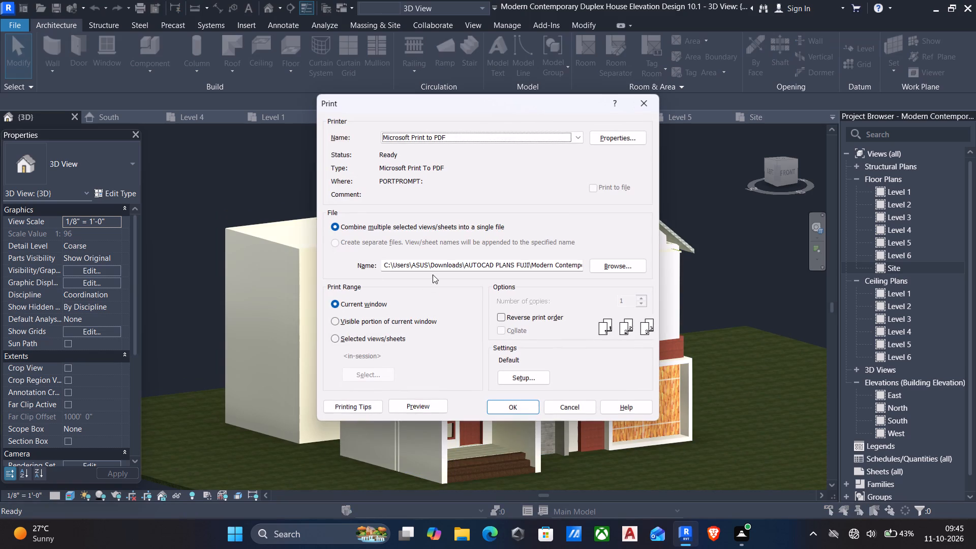
{"action": "left_click", "coordinate": [337, 319]}
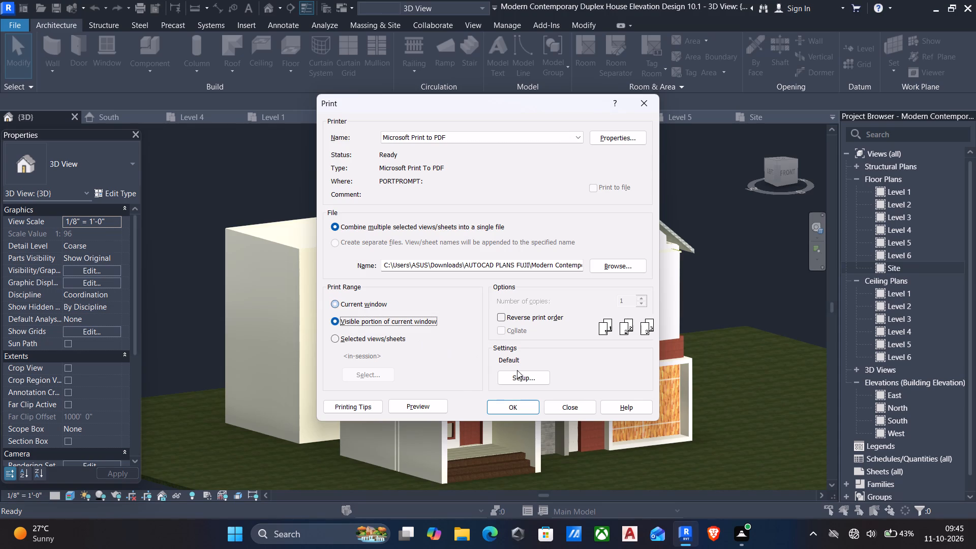
{"action": "left_click", "coordinate": [426, 407]}
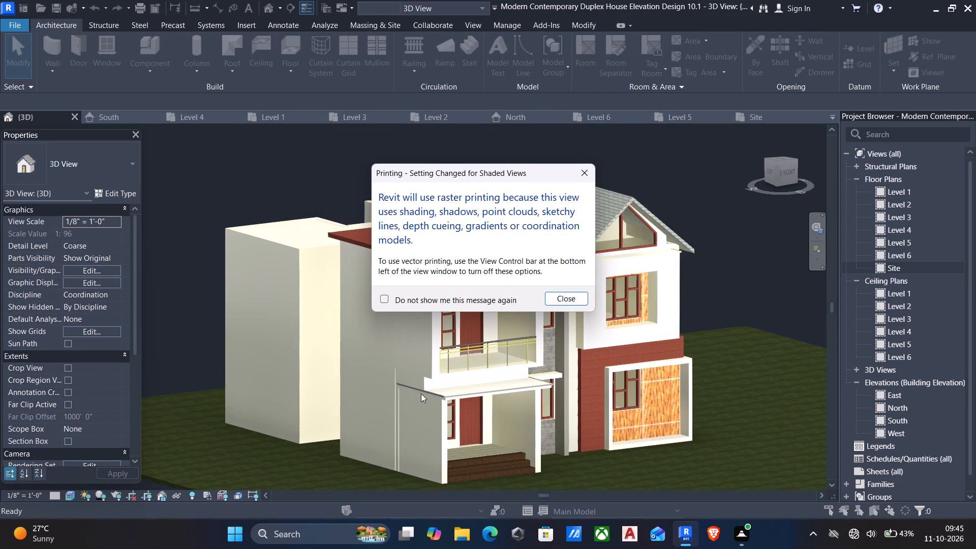
{"action": "left_click", "coordinate": [555, 298]}
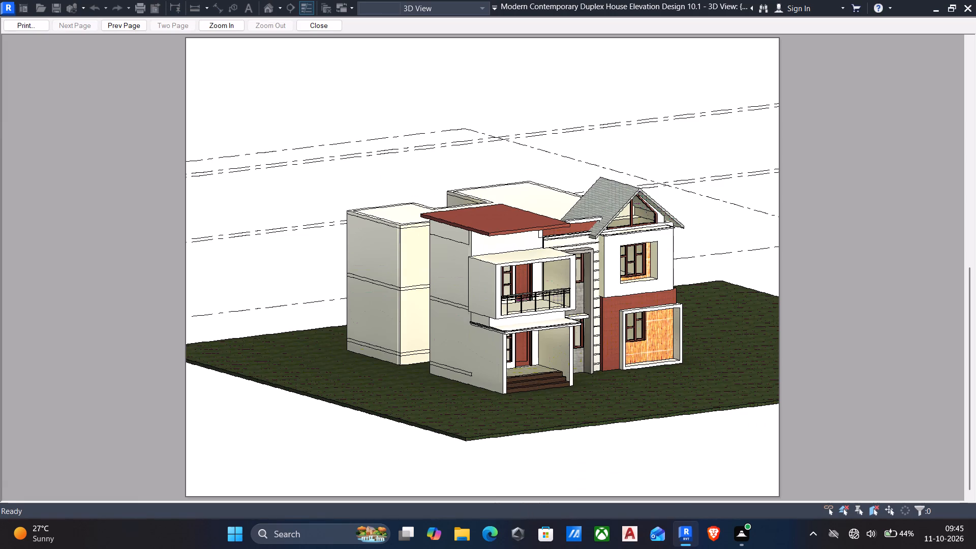
{"action": "middle_click_drag", "start_coordinate": [611, 329], "coordinate": [538, 372]}
{"action": "scroll", "coordinate": [589, 290], "scroll_direction": "up", "scroll_amount": 4}
{"action": "left_click", "coordinate": [313, 20]}
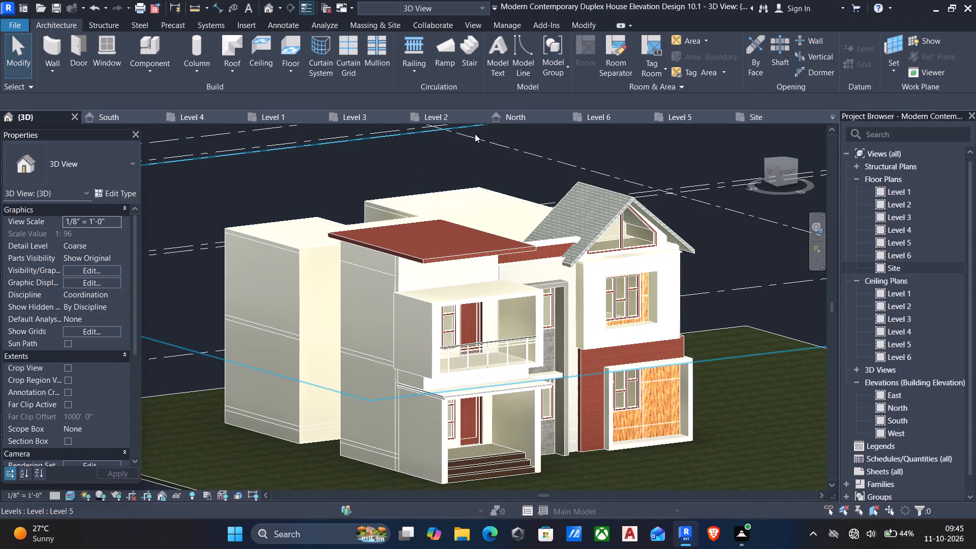
Orient the 3D view to the front of the house and frame the whole facade down to the ground line.
{"action": "left_click", "coordinate": [790, 170]}
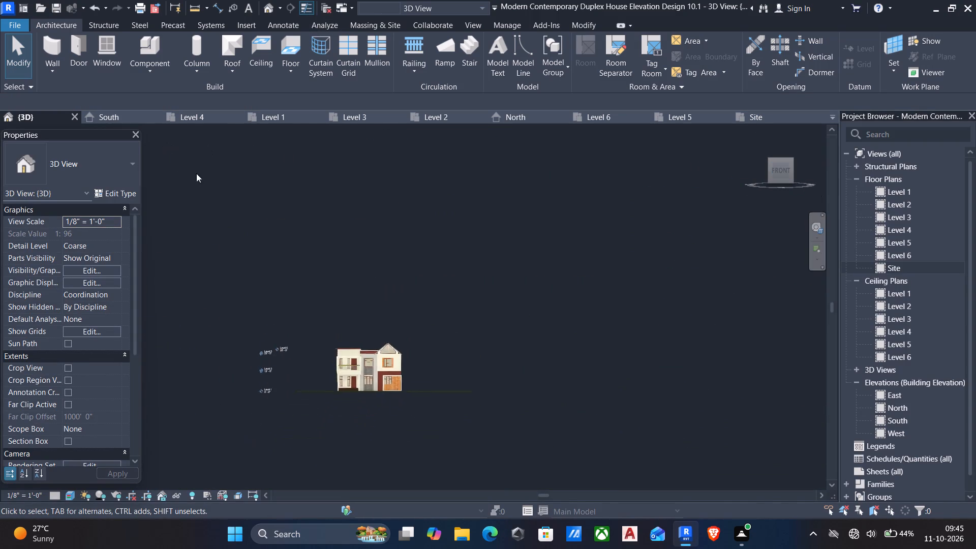
{"action": "scroll", "coordinate": [372, 334], "scroll_direction": "up", "scroll_amount": 5}
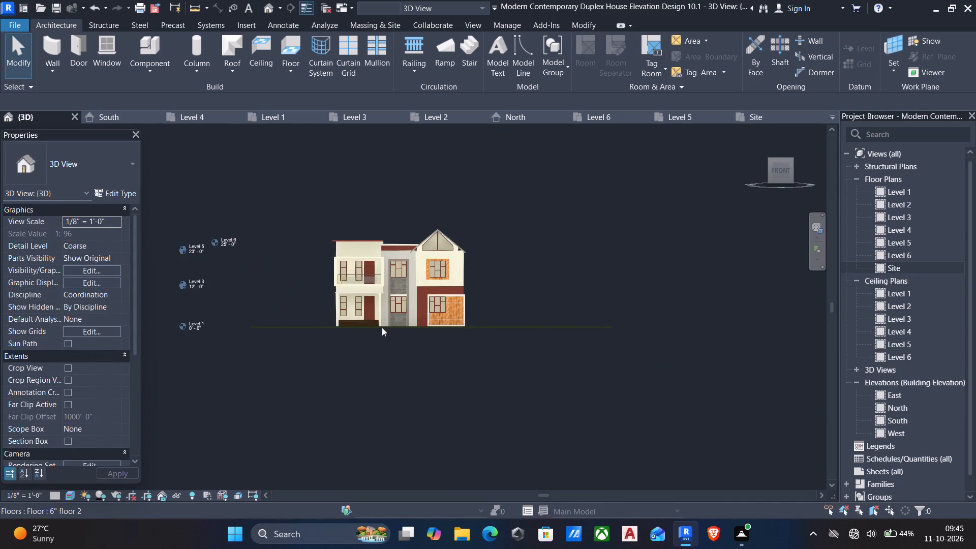
{"action": "scroll", "coordinate": [383, 325], "scroll_direction": "up", "scroll_amount": 5}
{"action": "middle_click_drag", "start_coordinate": [386, 355], "coordinate": [397, 391]}
{"action": "scroll", "coordinate": [397, 391], "scroll_direction": "up", "scroll_amount": 1}
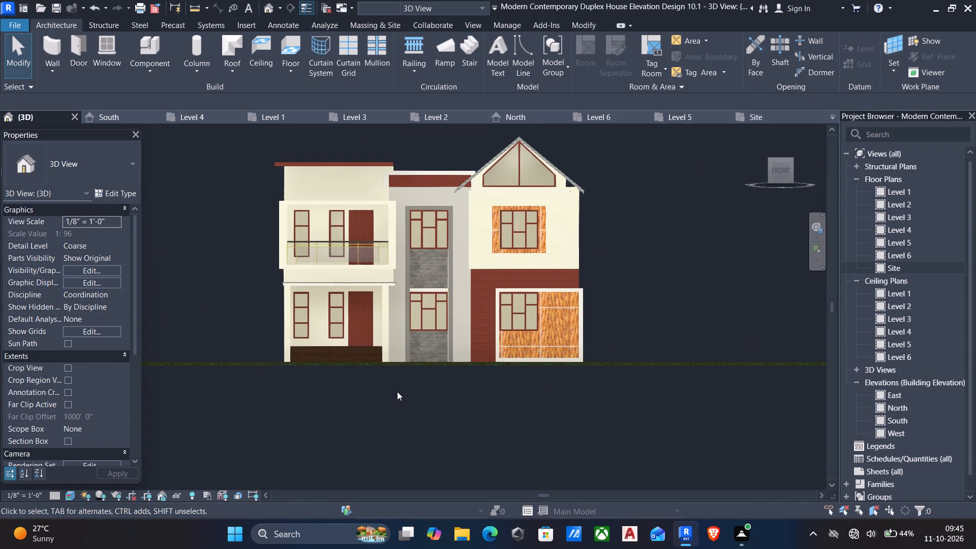
{"action": "middle_click_drag", "start_coordinate": [397, 394], "coordinate": [396, 450]}
{"action": "scroll", "coordinate": [396, 450], "scroll_direction": "up", "scroll_amount": 1}
{"action": "middle_click_drag", "start_coordinate": [399, 452], "coordinate": [403, 469]}
{"action": "scroll", "coordinate": [399, 453], "scroll_direction": "up", "scroll_amount": 1}
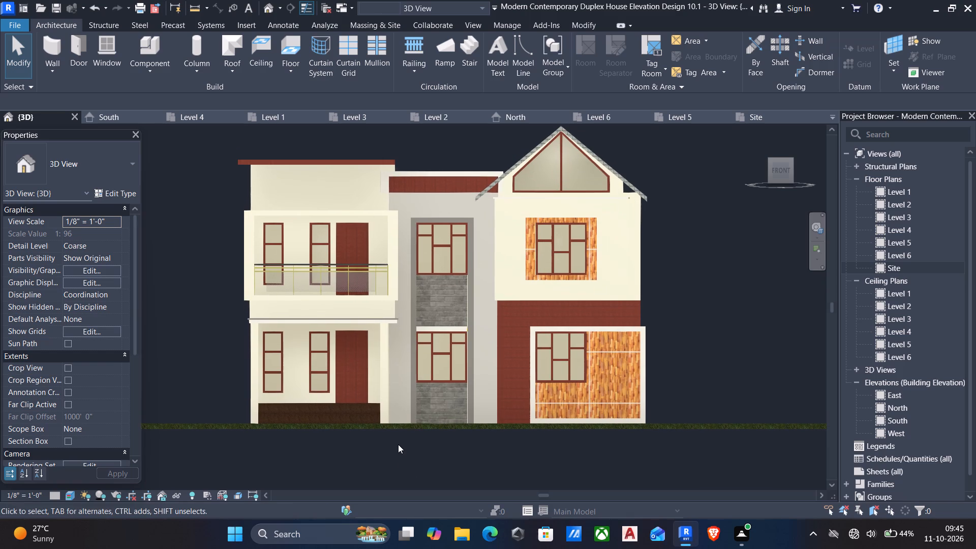
{"action": "middle_click_drag", "start_coordinate": [398, 442], "coordinate": [405, 452]}
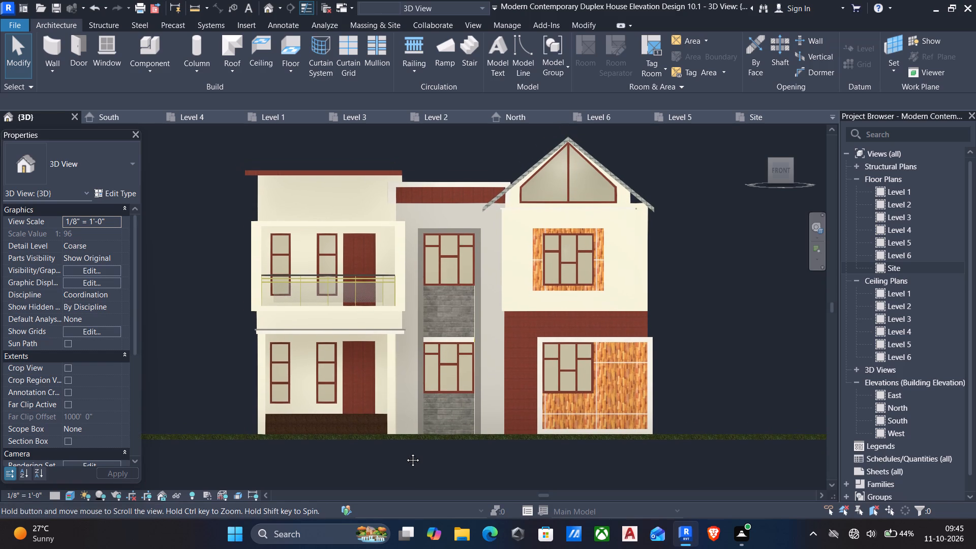
Preview the print of the house's front view, examine it, and return to the model.
{"action": "key", "text": "ctrl+p"}
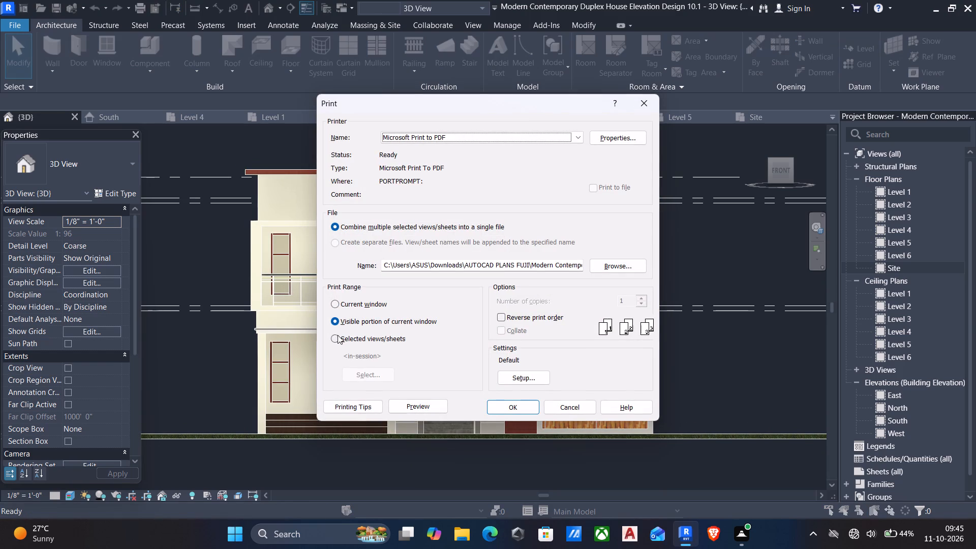
{"action": "left_click", "coordinate": [430, 409]}
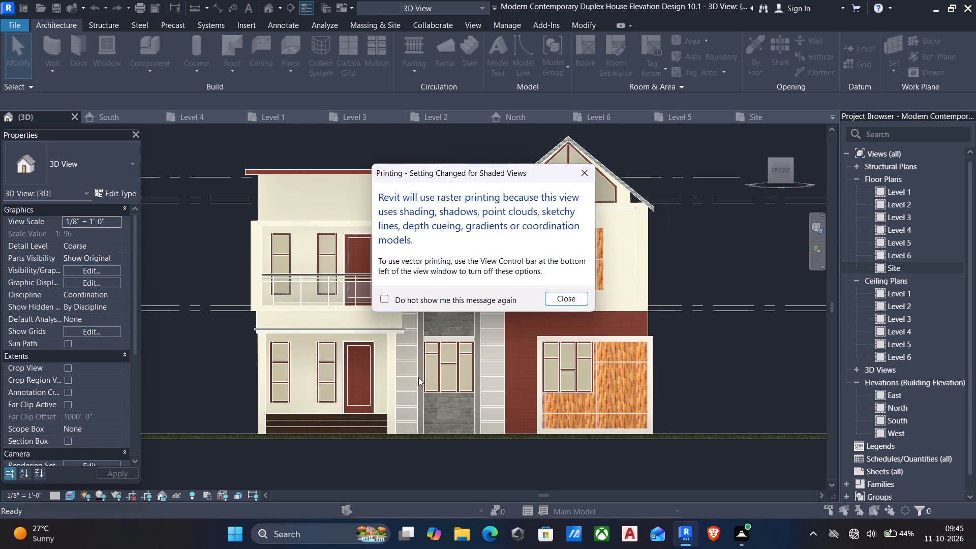
{"action": "left_click", "coordinate": [564, 295]}
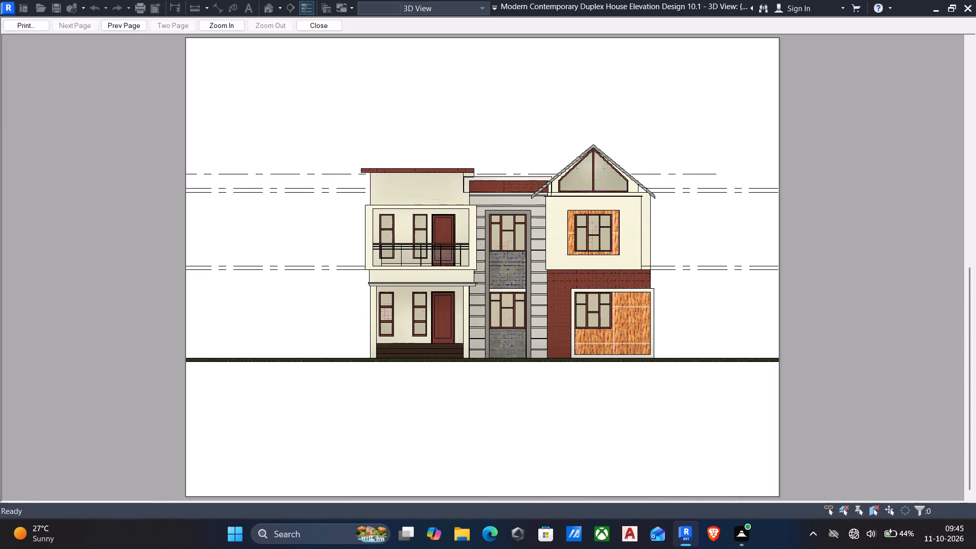
{"action": "scroll", "coordinate": [342, 158], "scroll_direction": "up", "scroll_amount": 4}
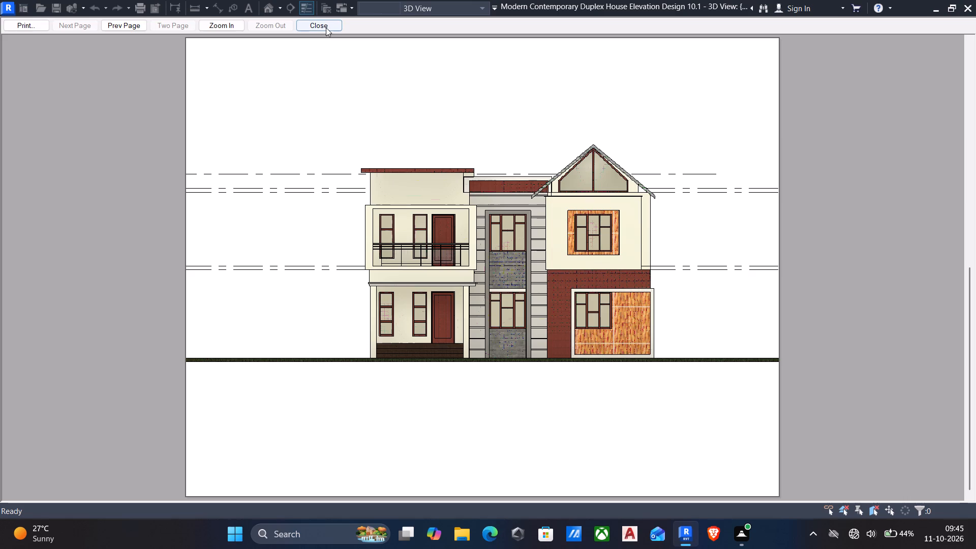
{"action": "left_click", "coordinate": [326, 27]}
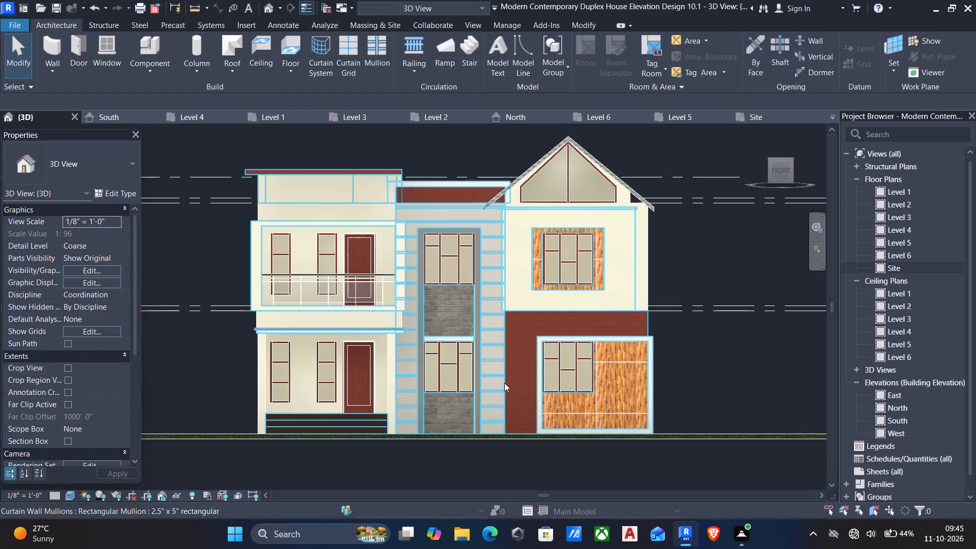
Print the front view with Microsoft Print to PDF and save it as "elevation 10.1" in the REVIT -PLANS folder.
{"action": "key", "text": "ctrl+p"}
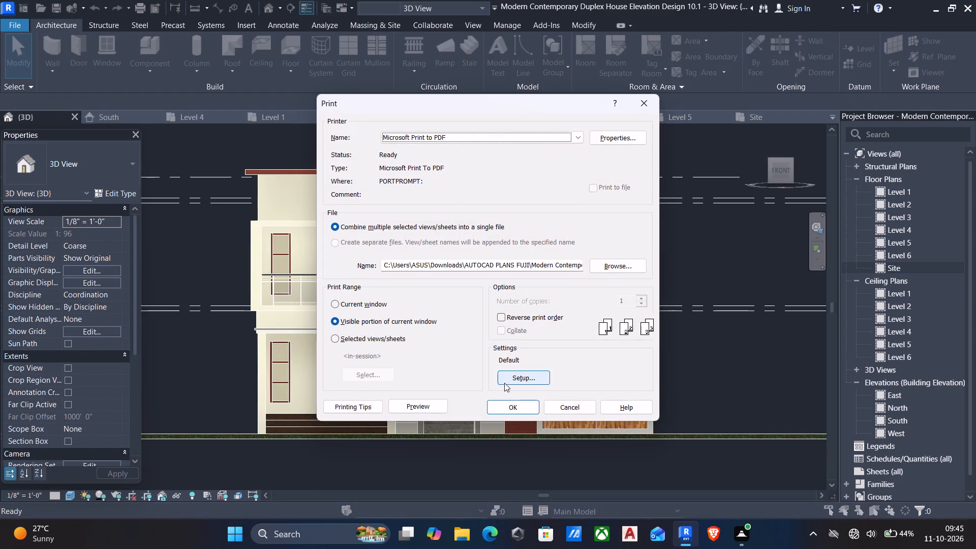
{"action": "left_click", "coordinate": [516, 401]}
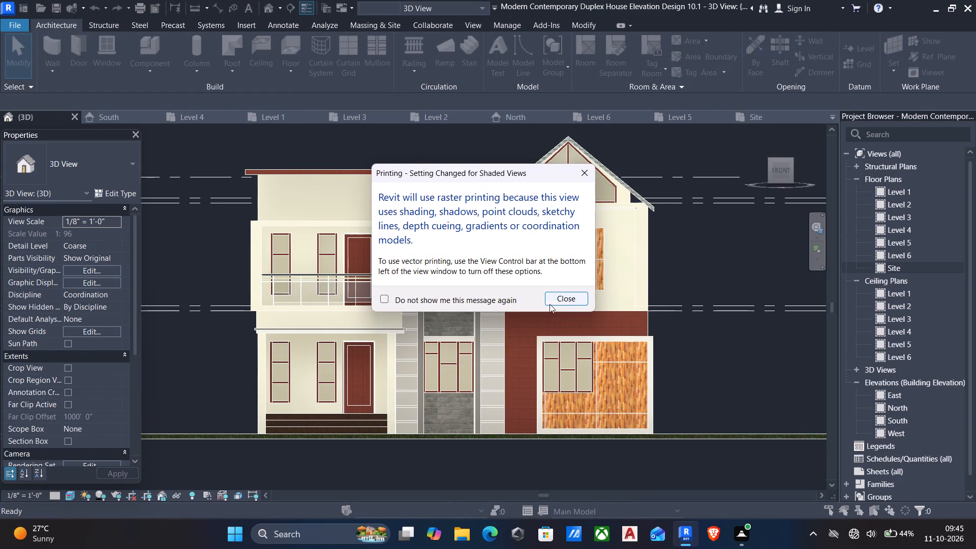
{"action": "left_click", "coordinate": [558, 299]}
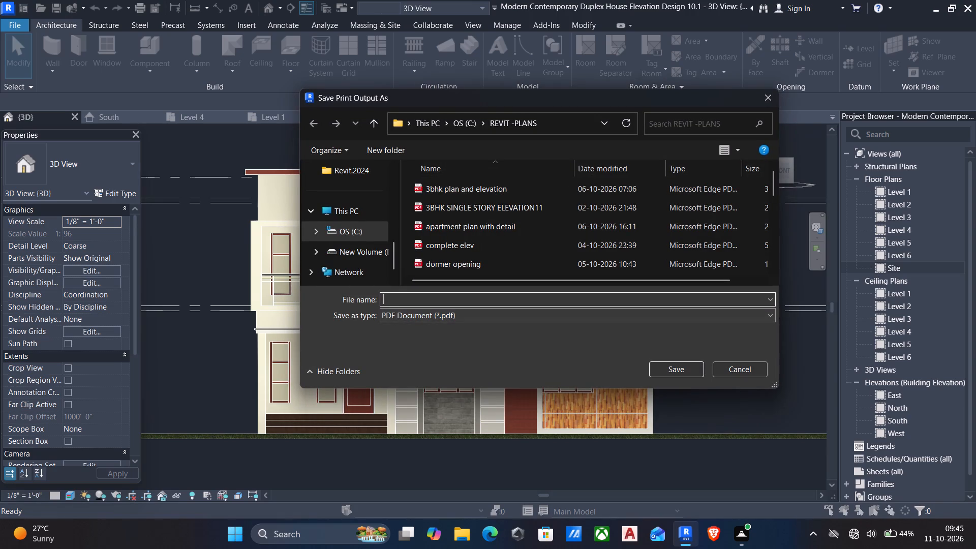
{"action": "key", "text": "BackSpace"}
{"action": "type", "text": "elevation"}
{"action": "key", "text": "space"}
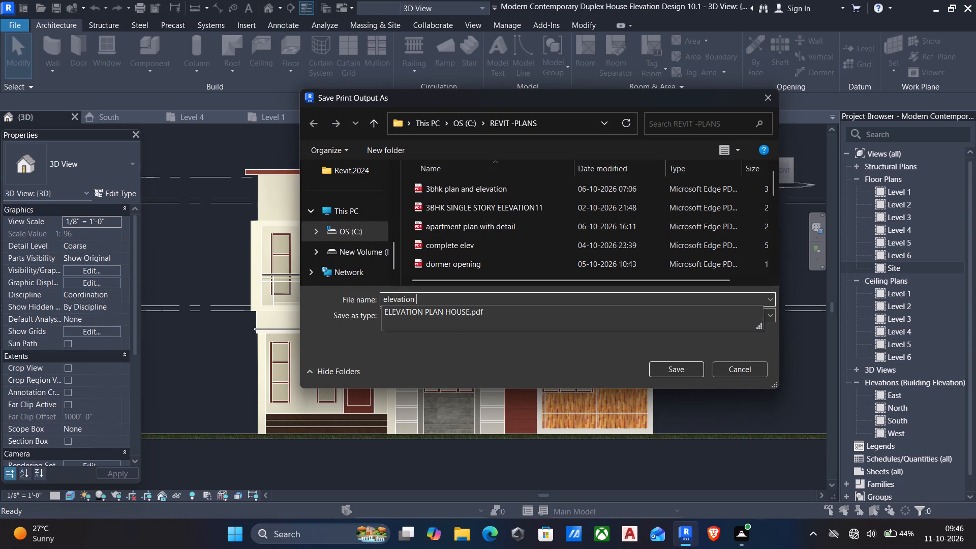
{"action": "type", "text": "10"}
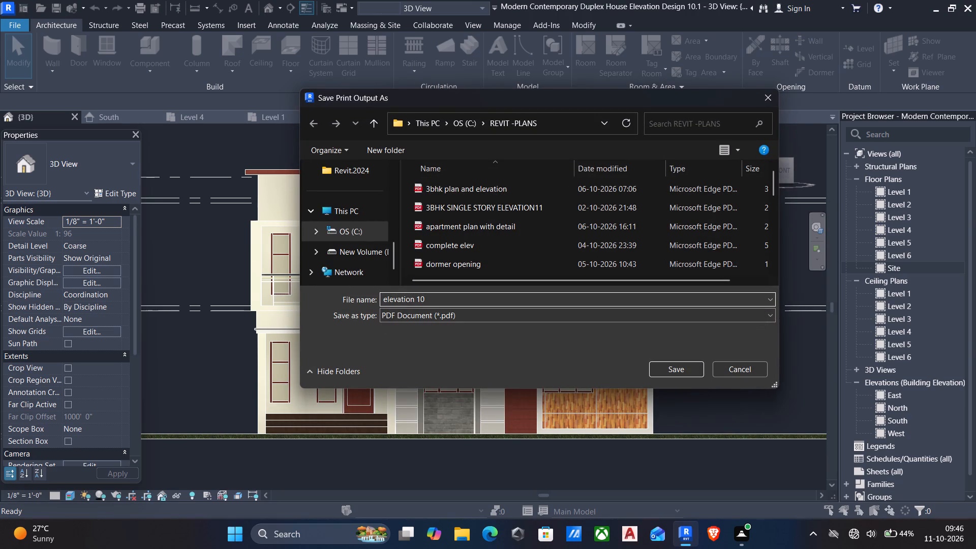
{"action": "type", "text": ".1"}
{"action": "key", "text": "Return"}
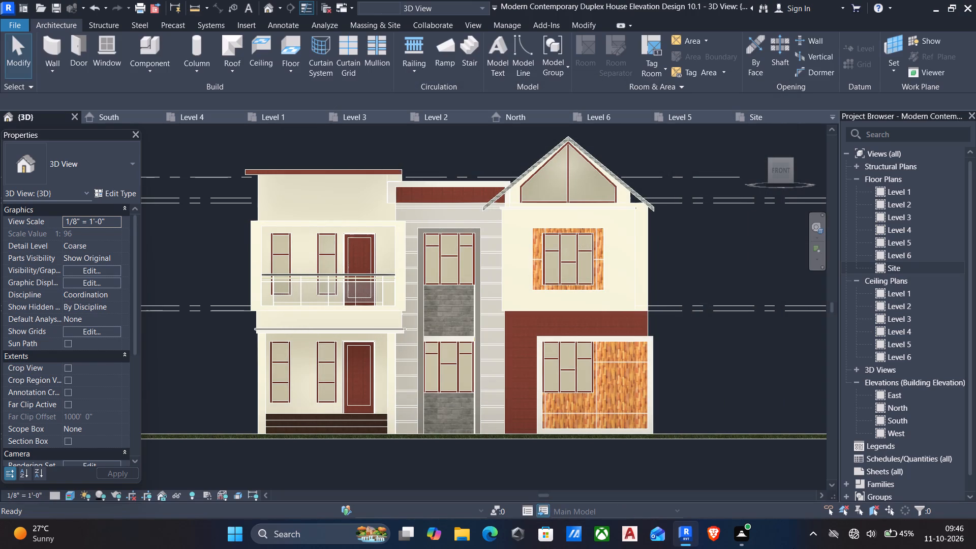